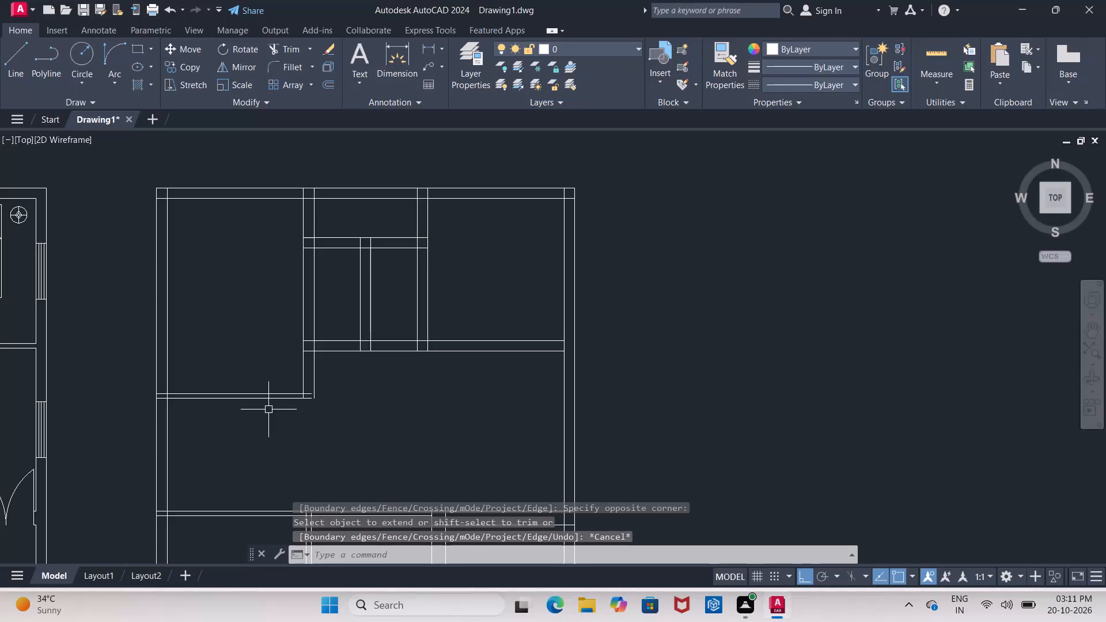
# Offset both lines of the horizontal wall below the upper-left room outward by 2 1/2".
pyautogui.press('o')
pyautogui.press('Return')
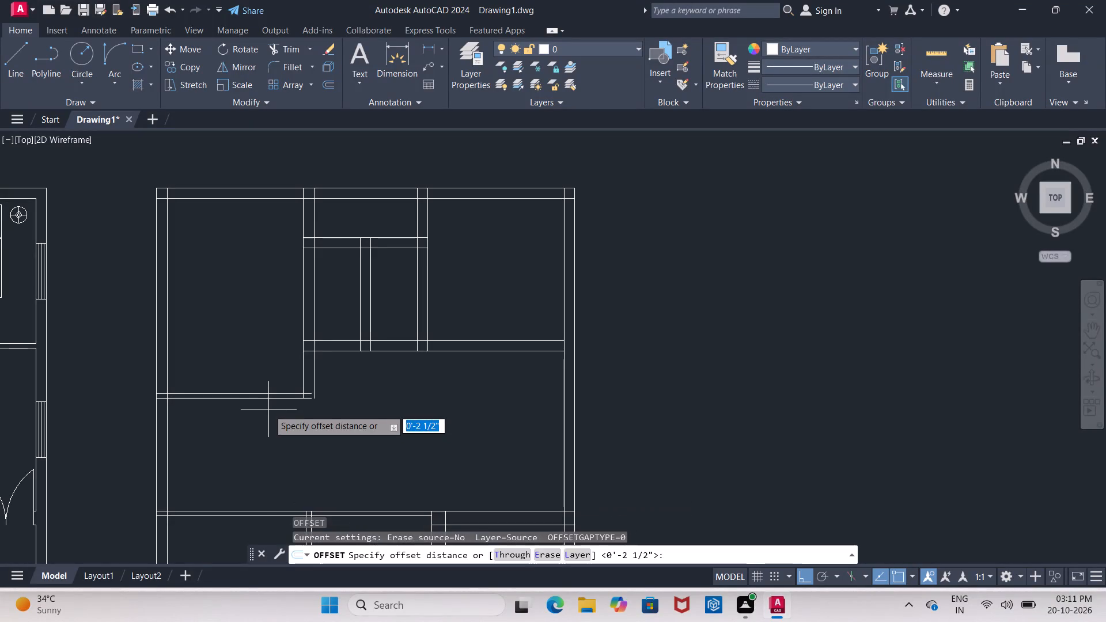
pyautogui.press('Return')
pyautogui.click(252, 392)
pyautogui.click(255, 347)
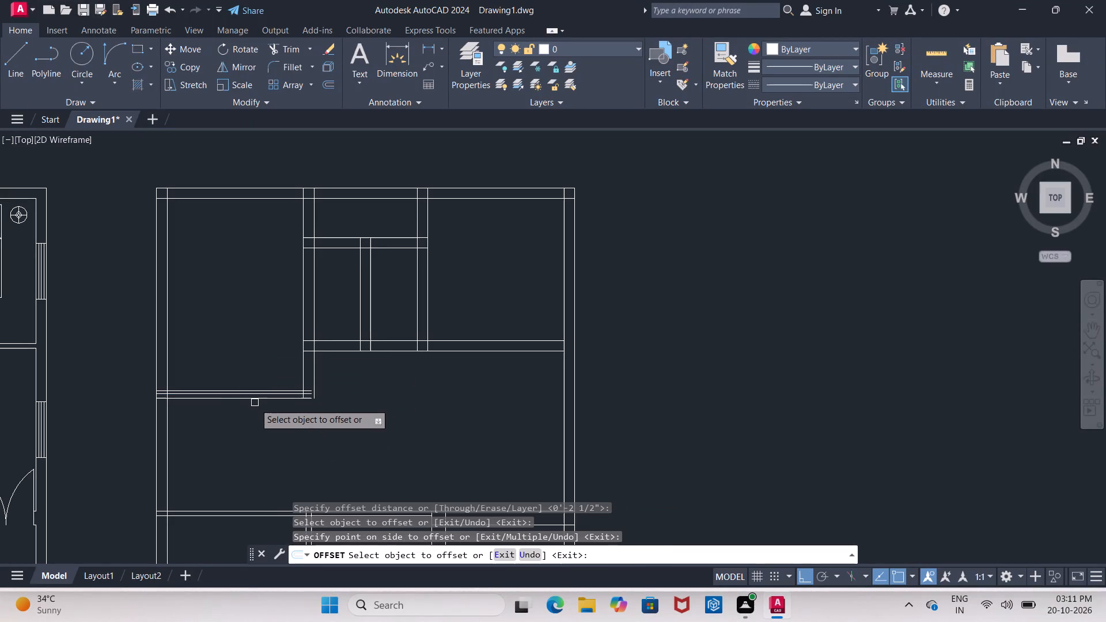
pyautogui.click(253, 399)
pyautogui.click(257, 417)
pyautogui.press('Escape')
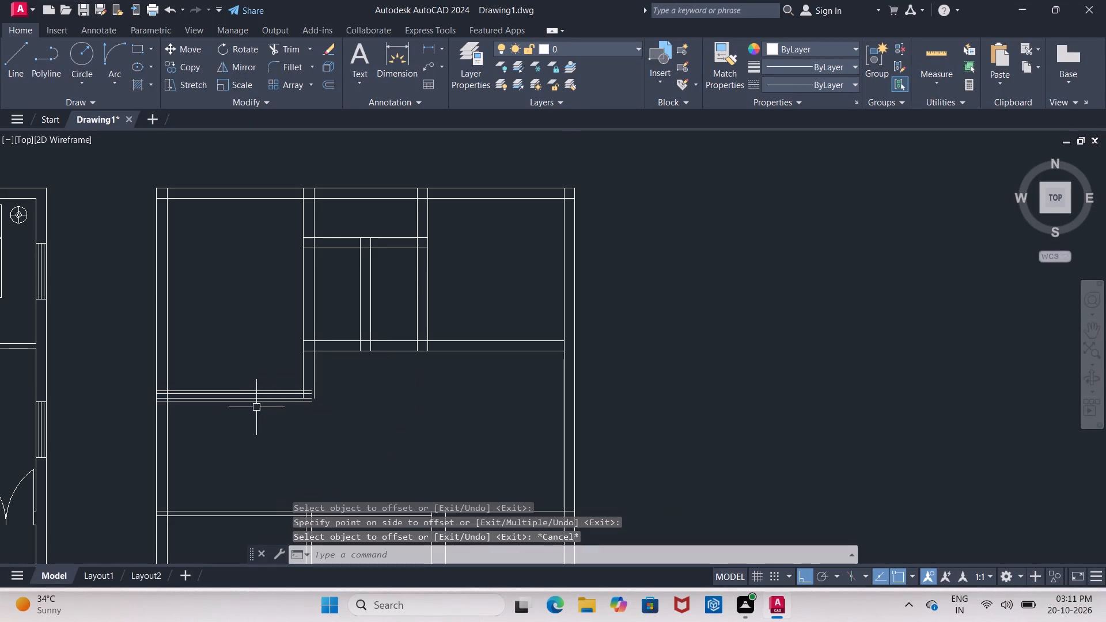
# Delete the two original inner lines of the wall below the upper-left room, keeping the outer offset lines.
pyautogui.scroll(3, 247, 400)
pyautogui.click(247, 400)
pyautogui.click(243, 381)
pyautogui.press('Delete')
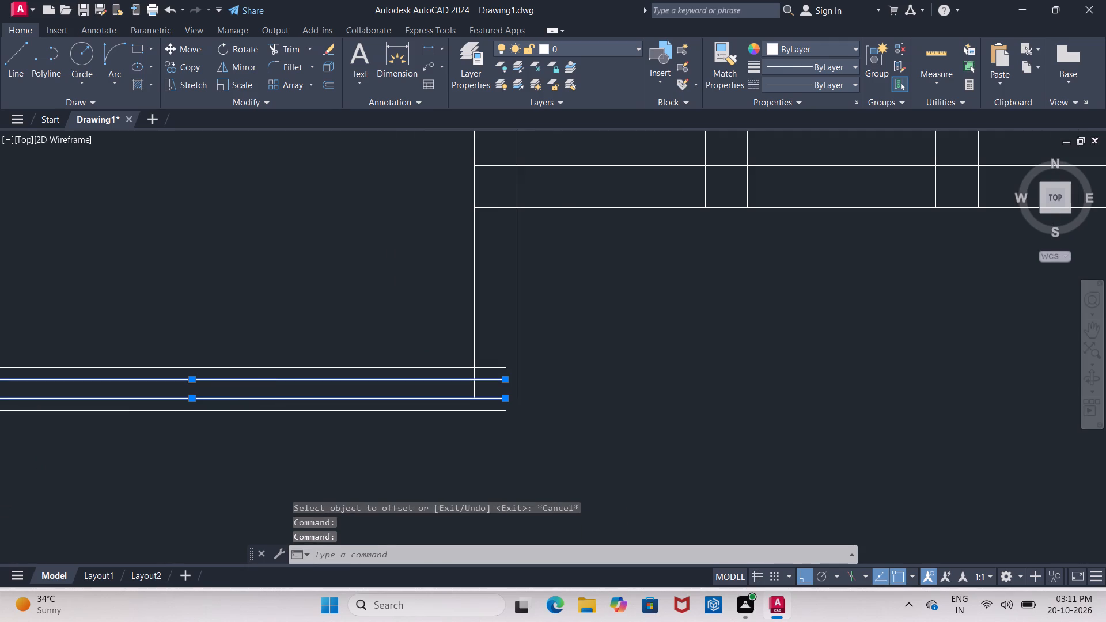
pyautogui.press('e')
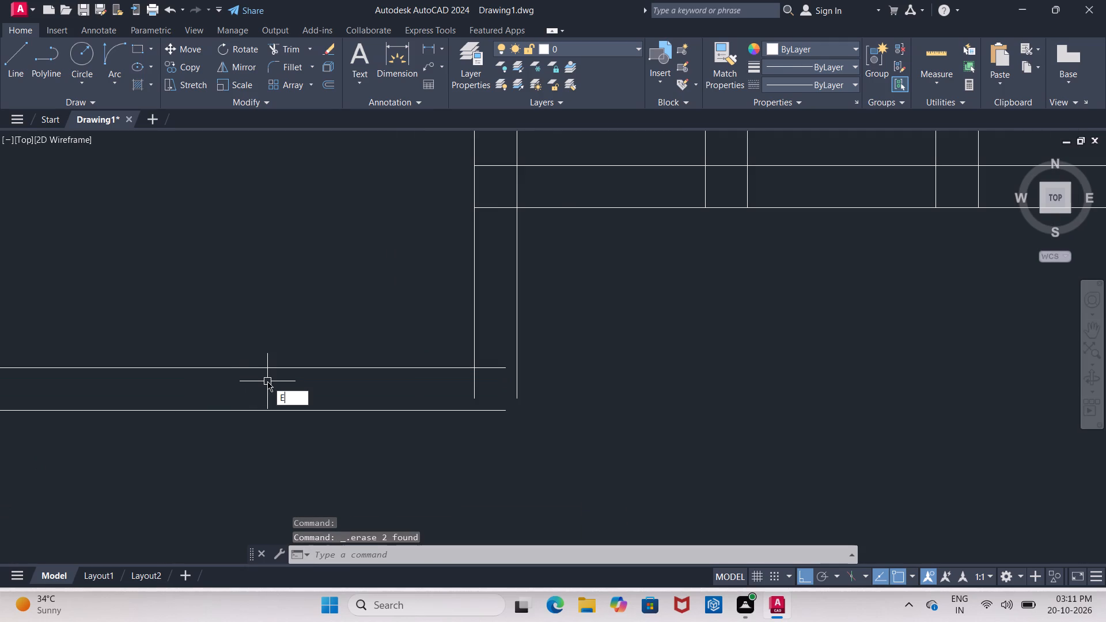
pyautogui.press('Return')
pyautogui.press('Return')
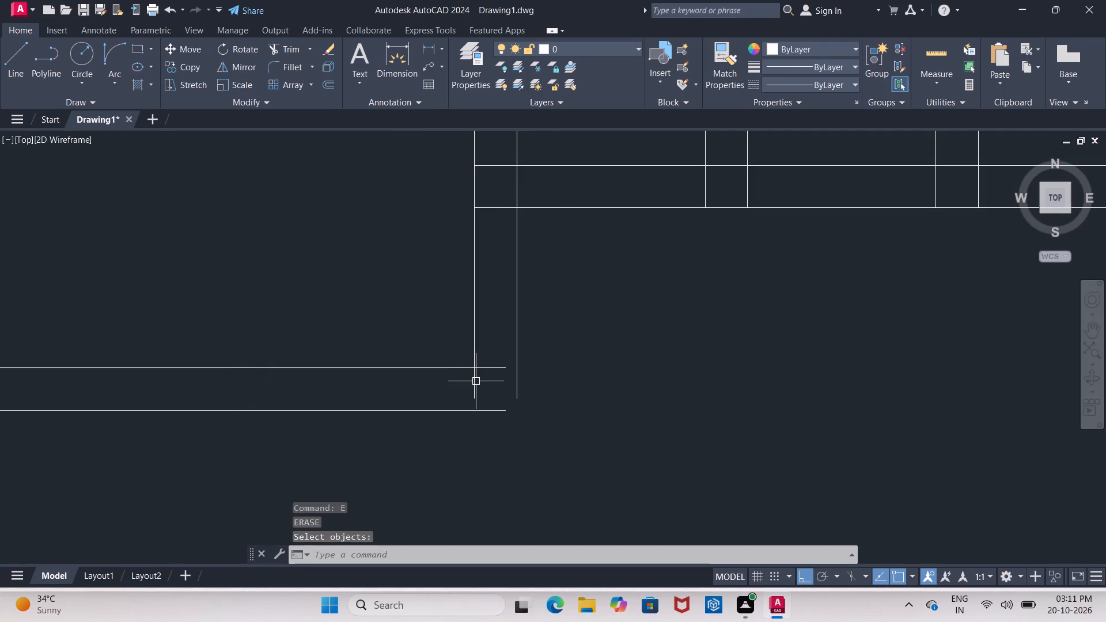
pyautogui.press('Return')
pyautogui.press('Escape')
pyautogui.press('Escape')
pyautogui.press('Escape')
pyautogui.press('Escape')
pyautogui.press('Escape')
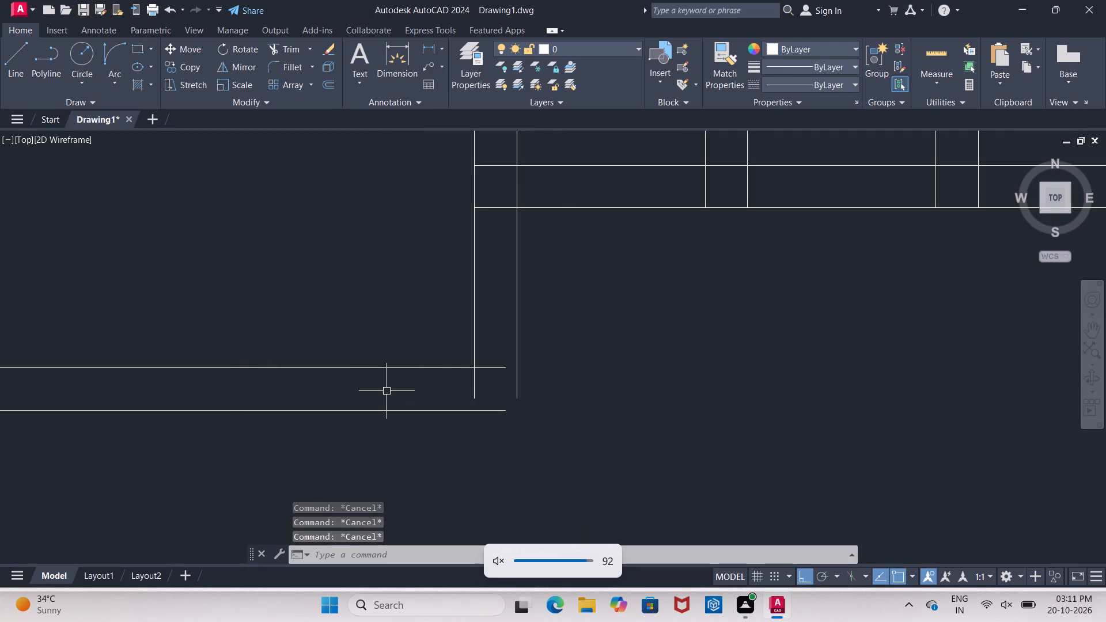
# Fillet the wall's lower horizontal line with the outer vertical line to close the upper-left room's outer corner.
pyautogui.press('f')
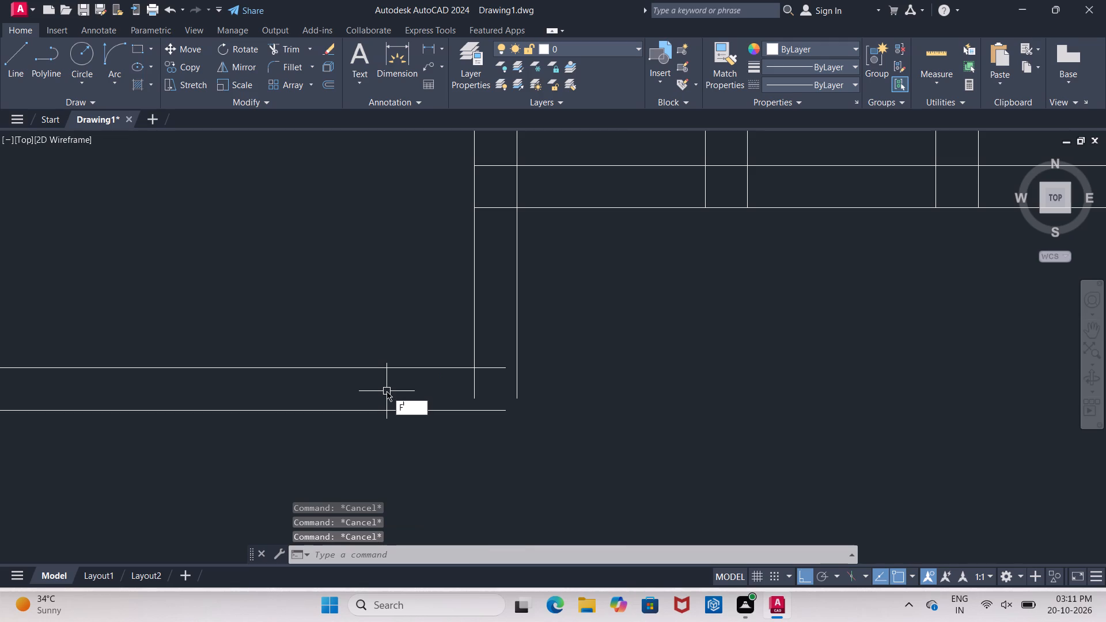
pyautogui.press('Return')
pyautogui.click(440, 408)
pyautogui.click(514, 390)
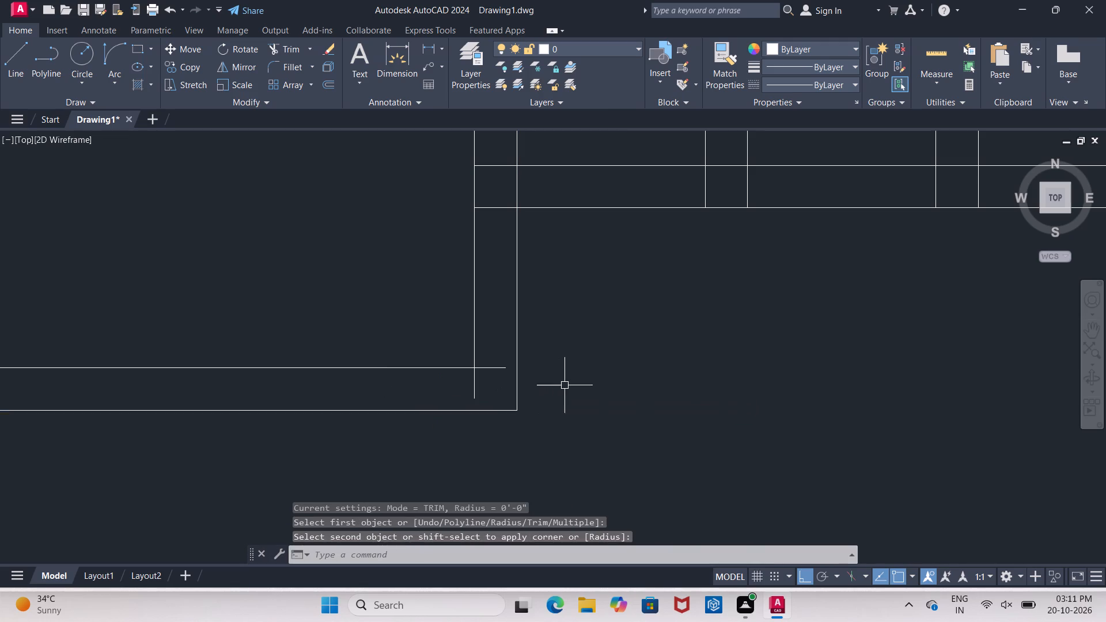
pyautogui.press('Escape')
# Extend the wall's upper horizontal line and the inner vertical line to the outer lines at the upper-left room's corner.
pyautogui.press('e')
pyautogui.press('x')
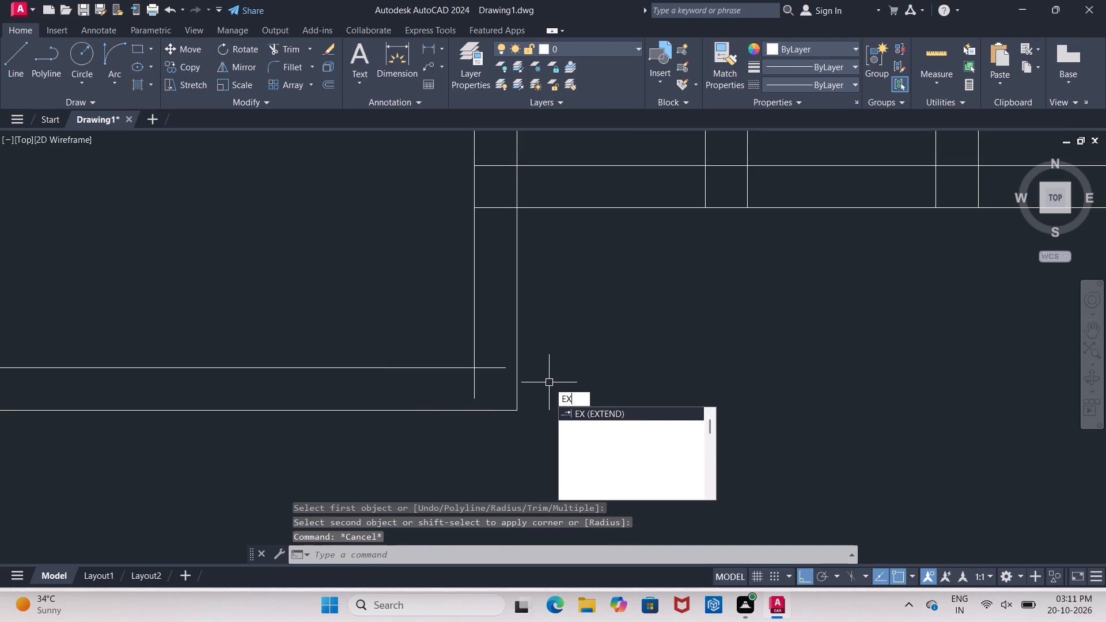
pyautogui.press('Return')
pyautogui.press('Return')
pyautogui.click(404, 366)
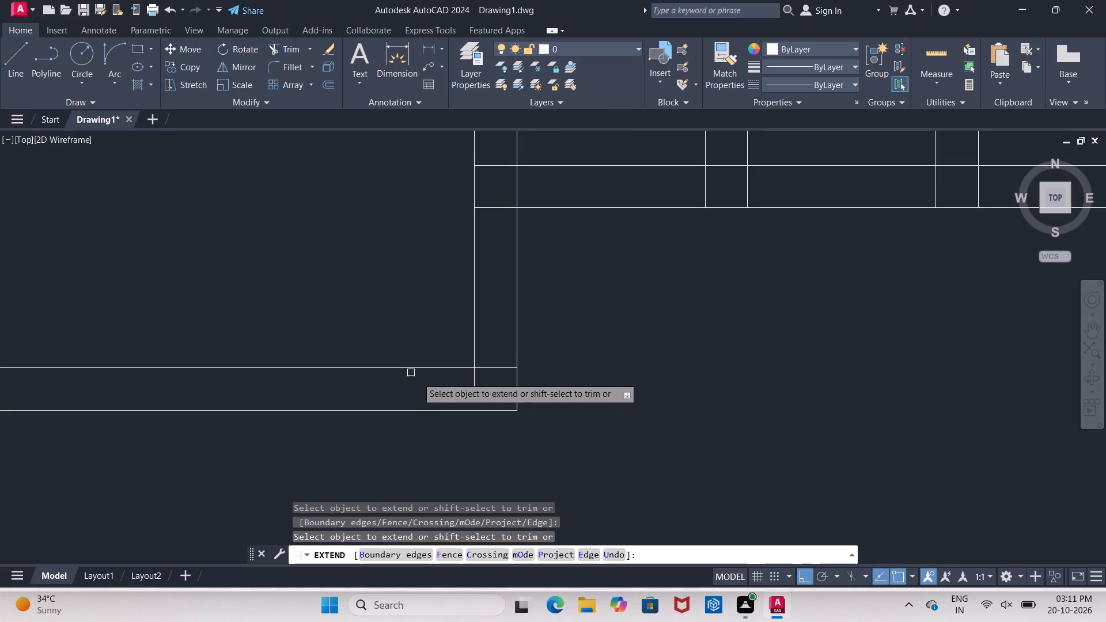
pyautogui.click(474, 382)
# Extend both lines of the horizontal wall below the upper-right room to the outermost line of the right exterior wall.
pyautogui.scroll(-4, 431, 346)
pyautogui.scroll(2, 377, 355)
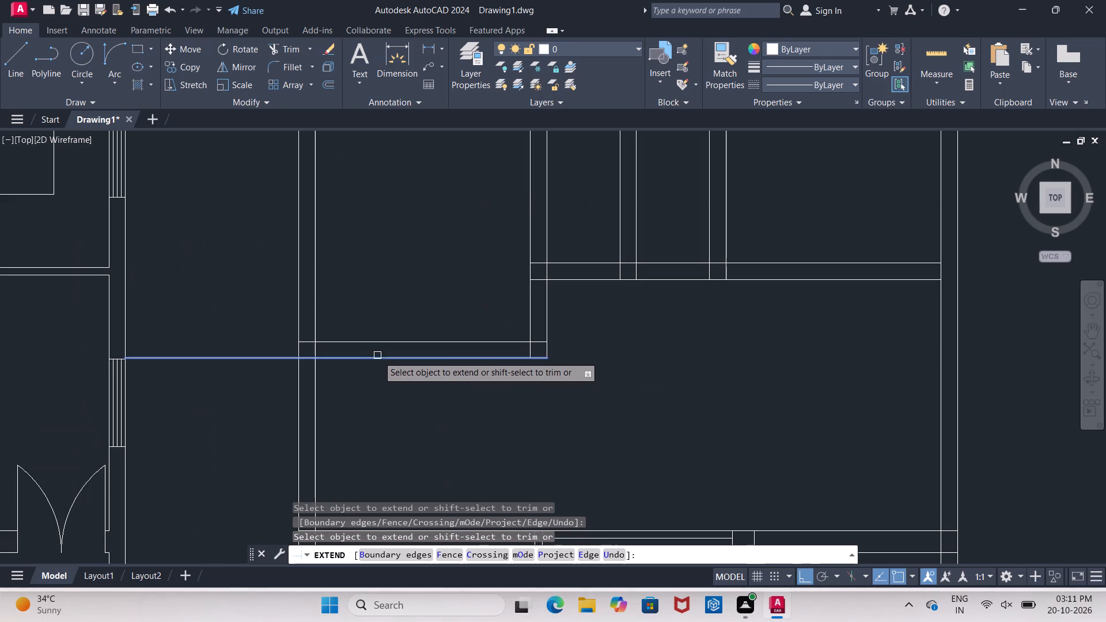
pyautogui.scroll(-2, 347, 411)
pyautogui.scroll(1, 487, 404)
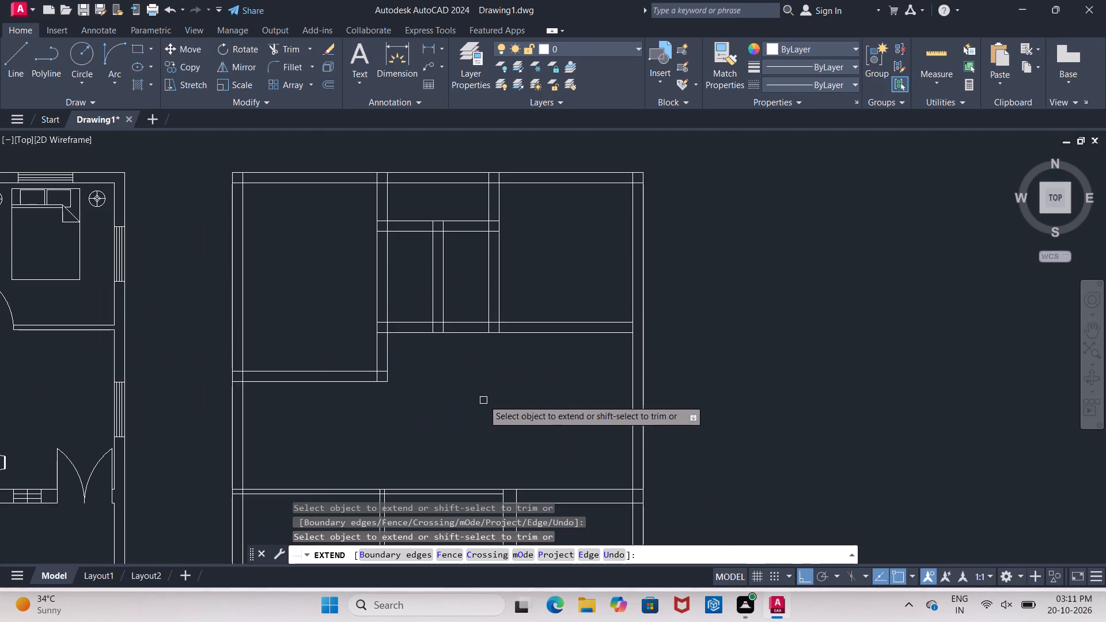
pyautogui.click(589, 324)
pyautogui.click(589, 336)
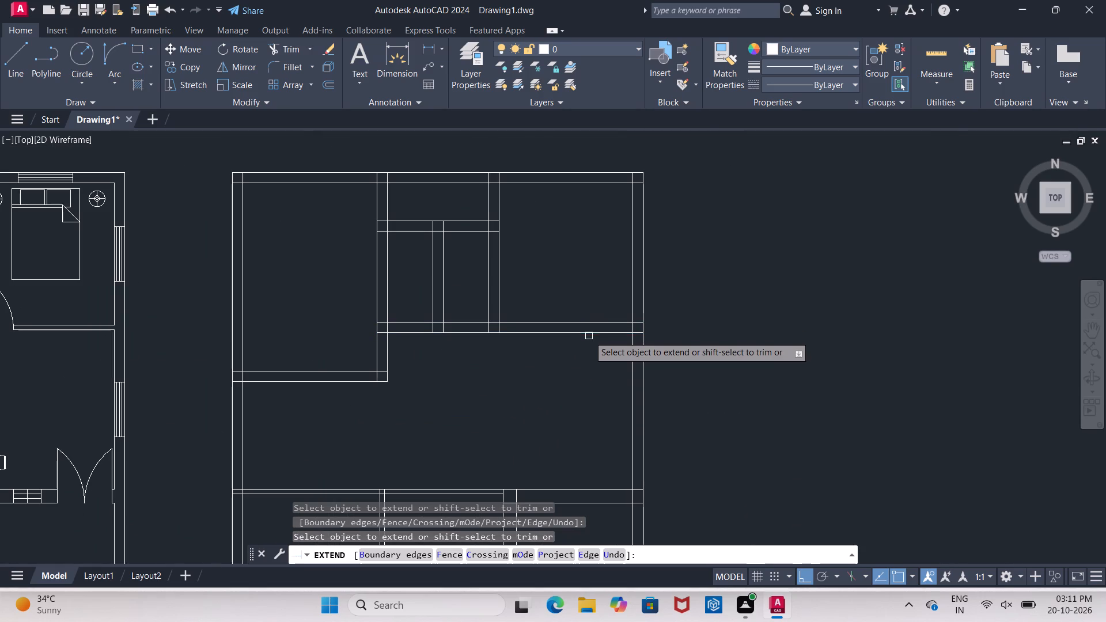
pyautogui.scroll(-3, 475, 357)
pyautogui.scroll(2, 522, 406)
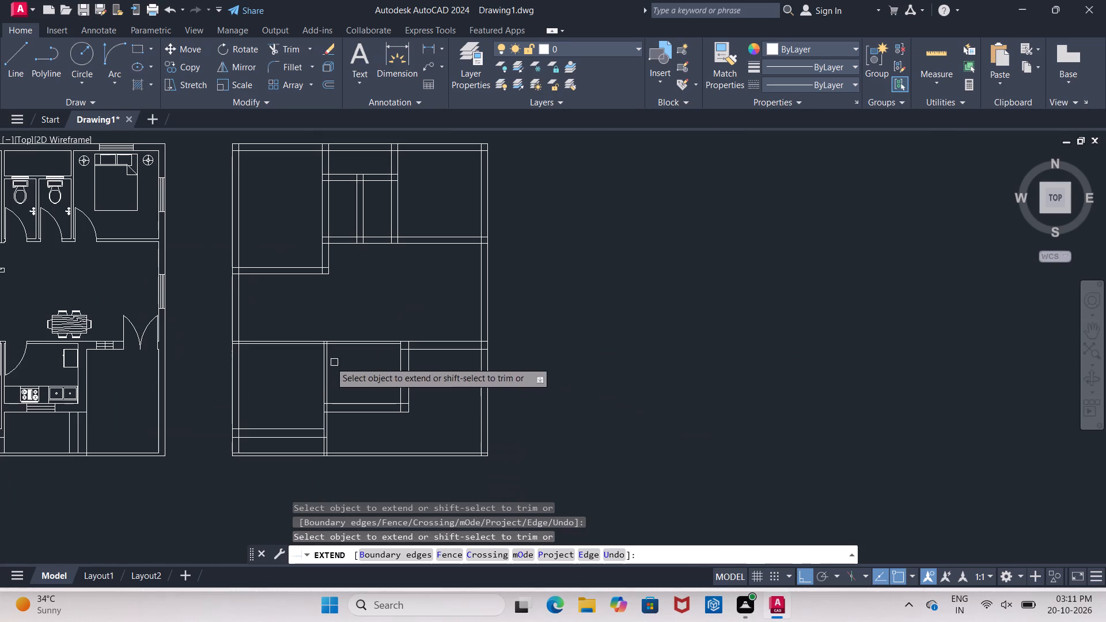
pyautogui.scroll(2, 268, 361)
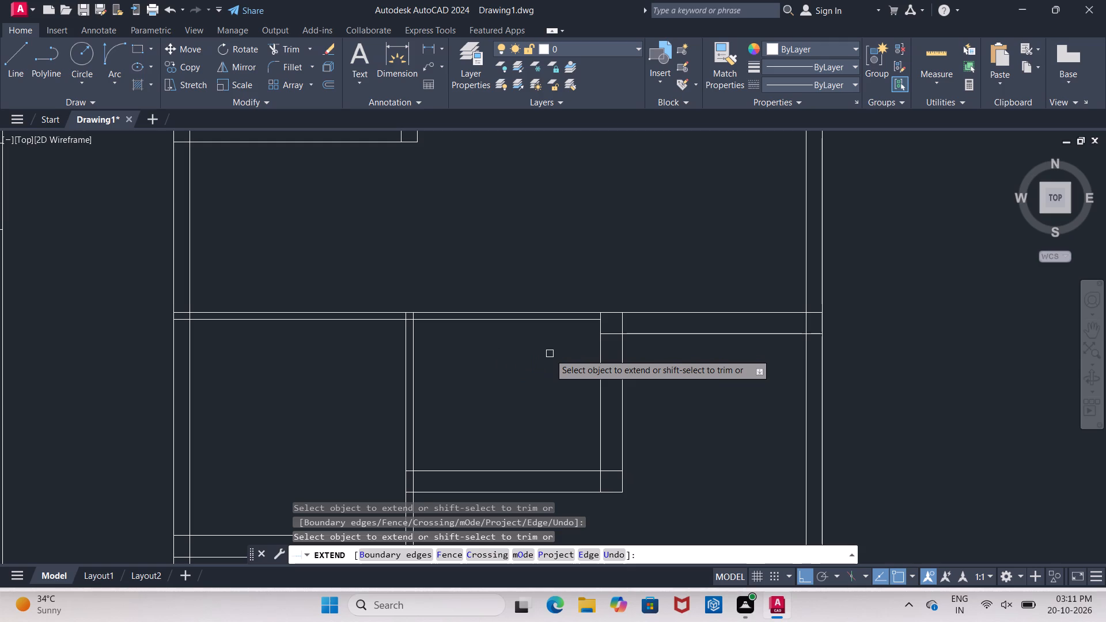
pyautogui.press('Escape')
# Offset the lower horizontal wall's long top line upward and its two bottom segments downward by 2 1/2".
pyautogui.write('O]')
pyautogui.press('BackSpace')
pyautogui.press('Return')
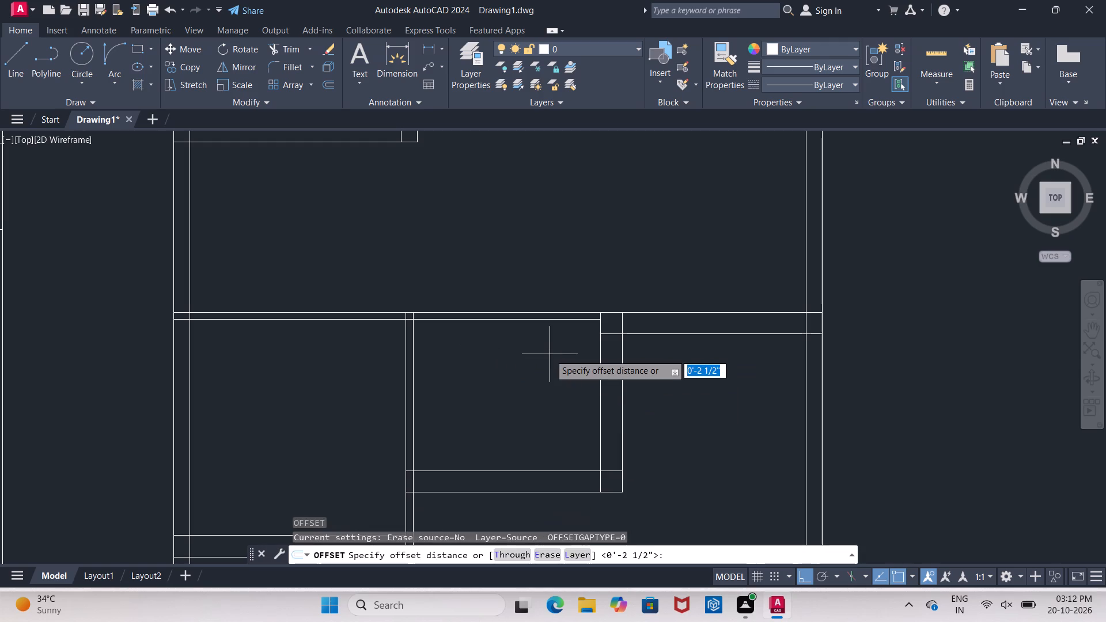
pyautogui.press('Return')
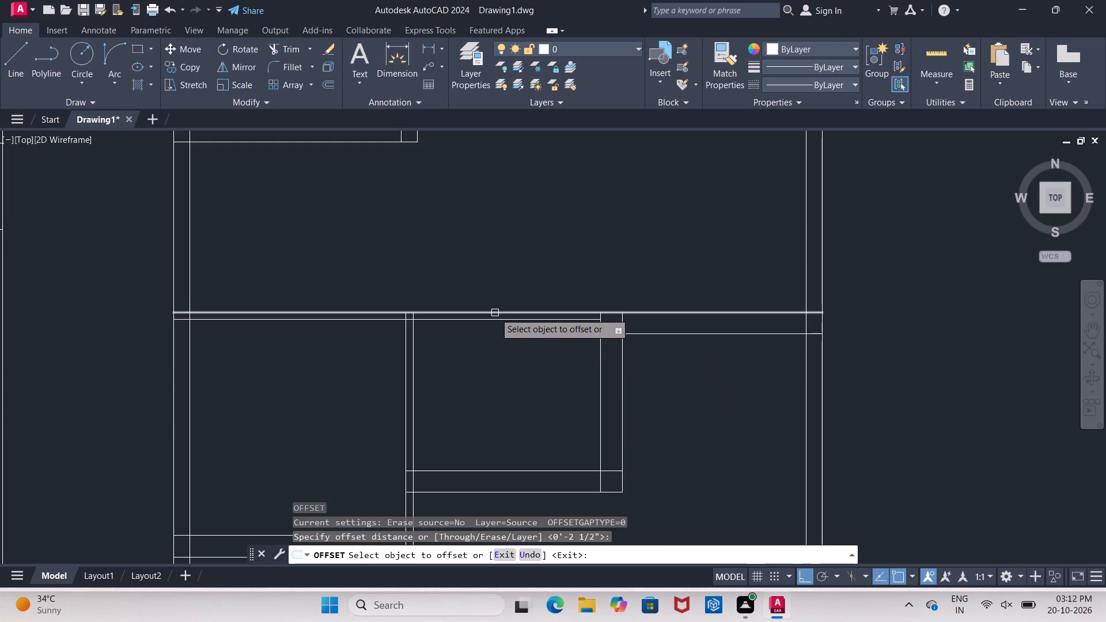
pyautogui.click(495, 313)
pyautogui.click(499, 283)
pyautogui.click(499, 321)
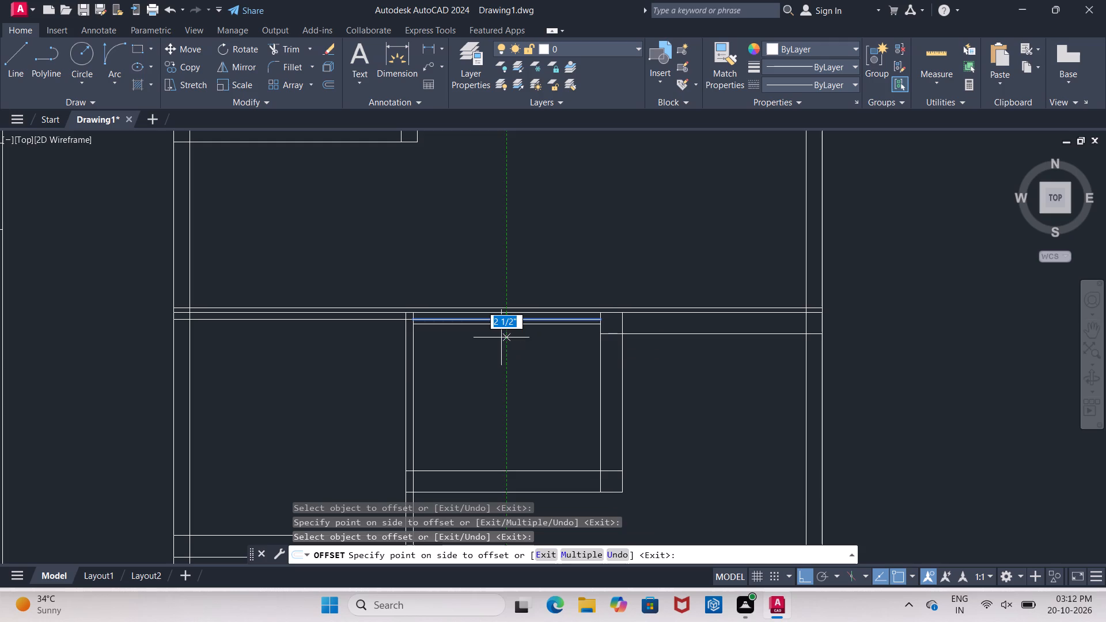
pyautogui.click(501, 341)
pyautogui.click(362, 320)
pyautogui.click(362, 346)
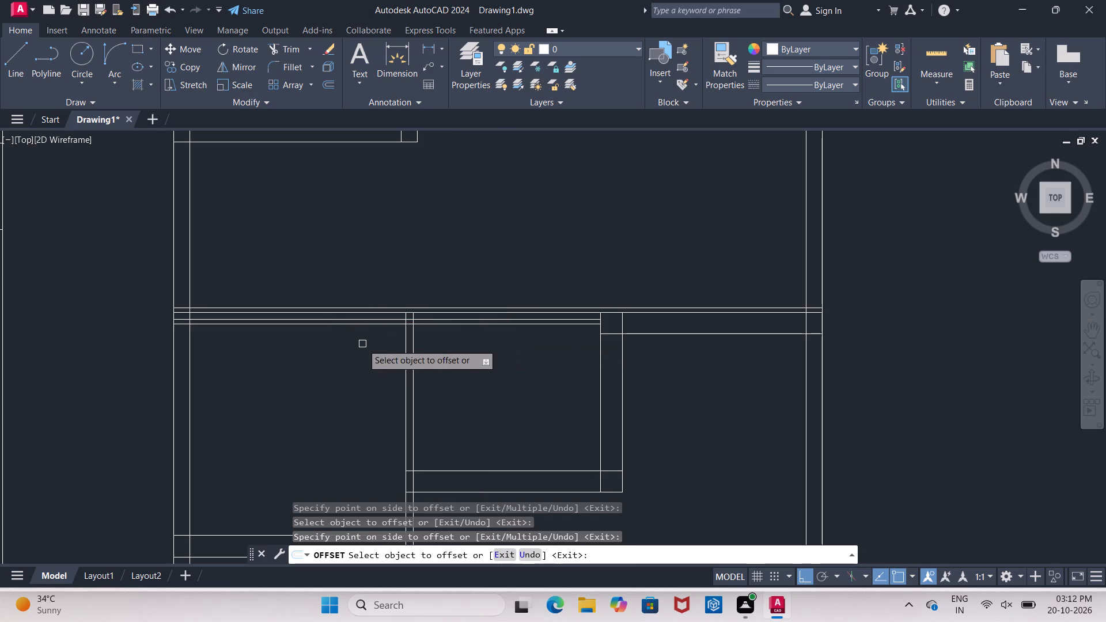
pyautogui.press('Escape')
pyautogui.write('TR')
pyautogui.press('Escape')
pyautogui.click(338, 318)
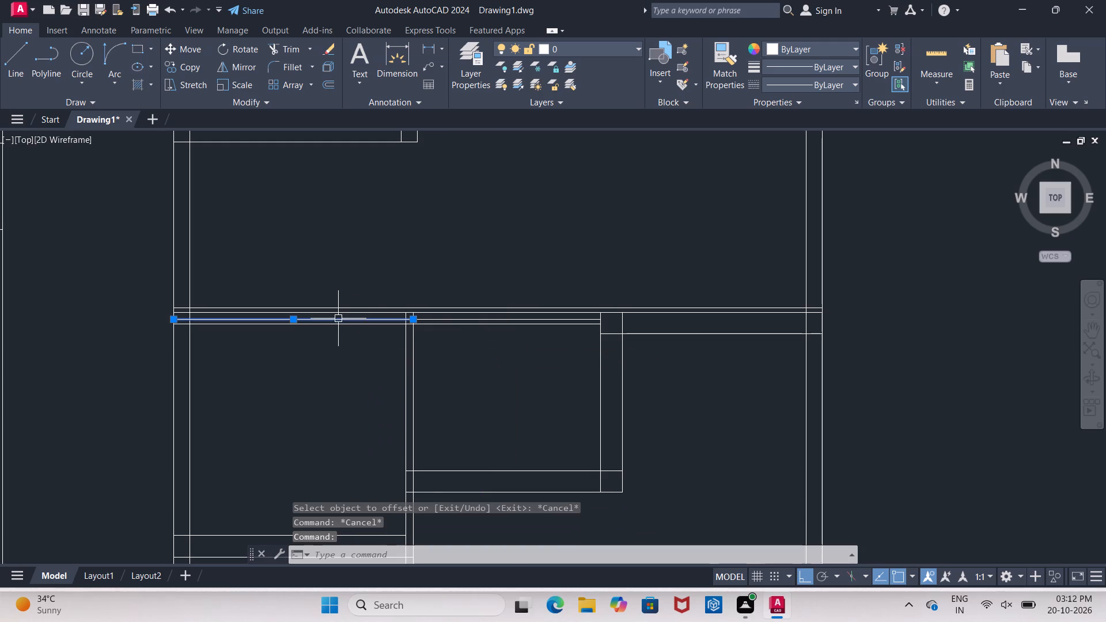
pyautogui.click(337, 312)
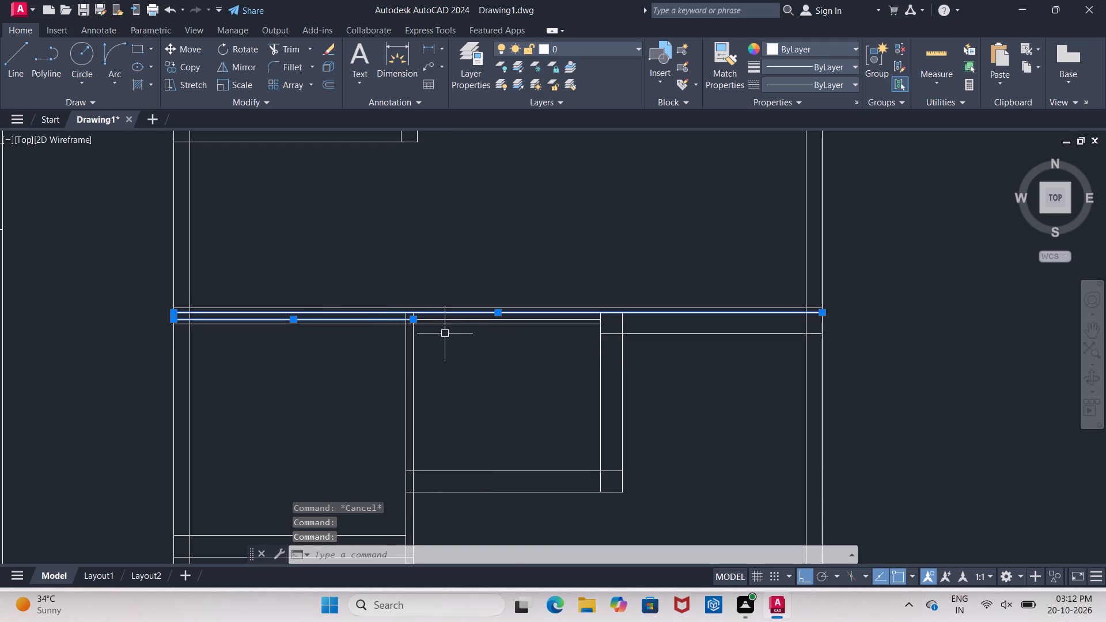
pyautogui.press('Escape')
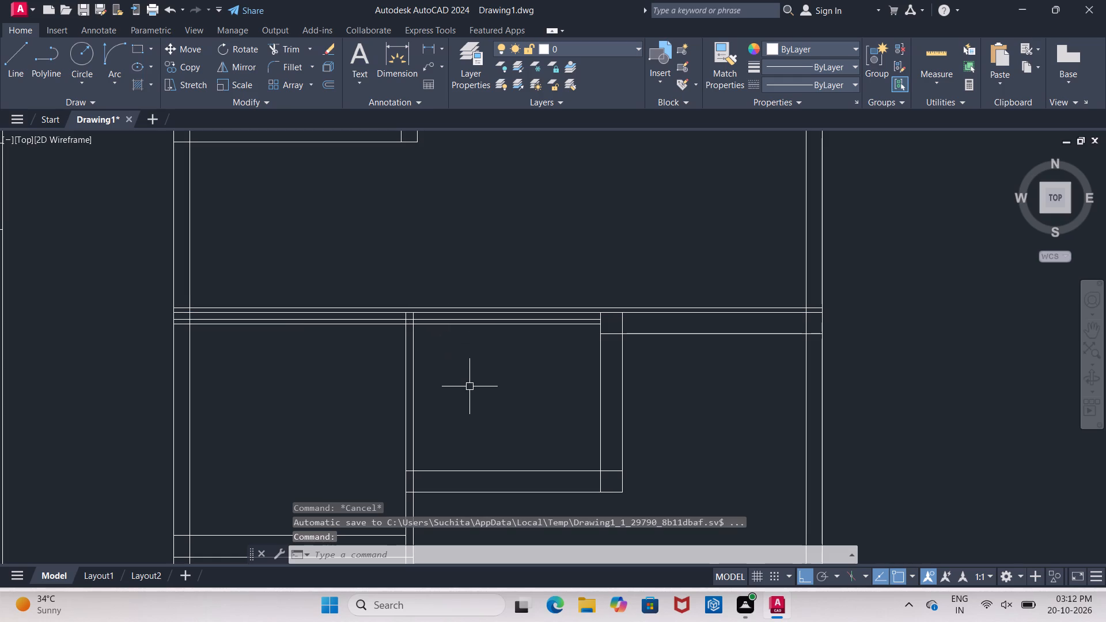
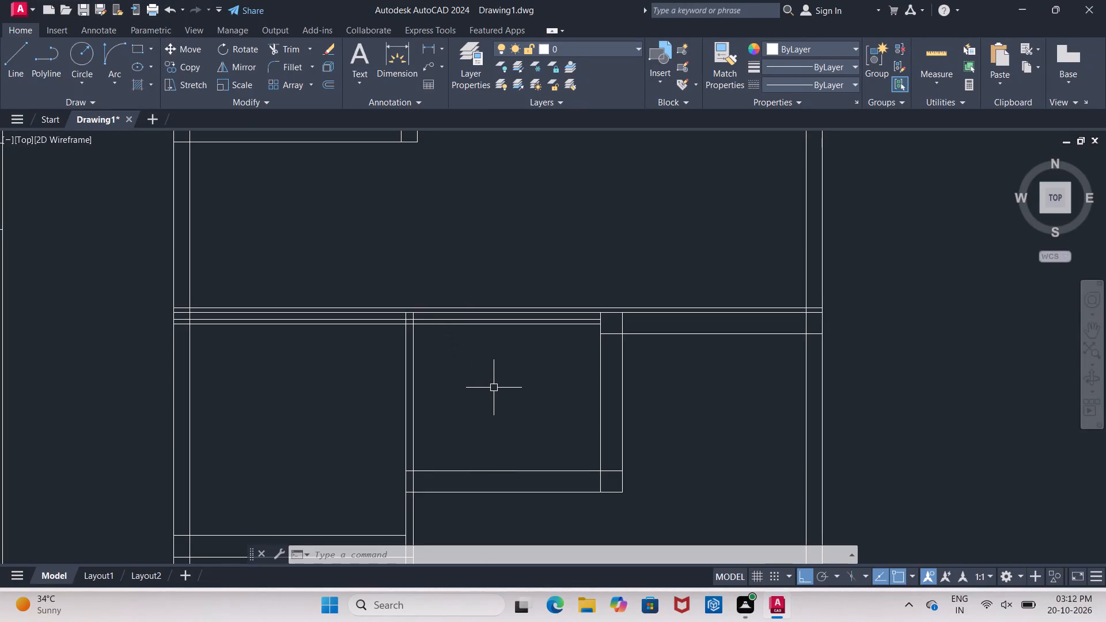
# Erase the extra parallel lines of the lower horizontal wall, keeping only its long line that spans the plan's full width.
pyautogui.click(521, 310)
pyautogui.press('Delete')
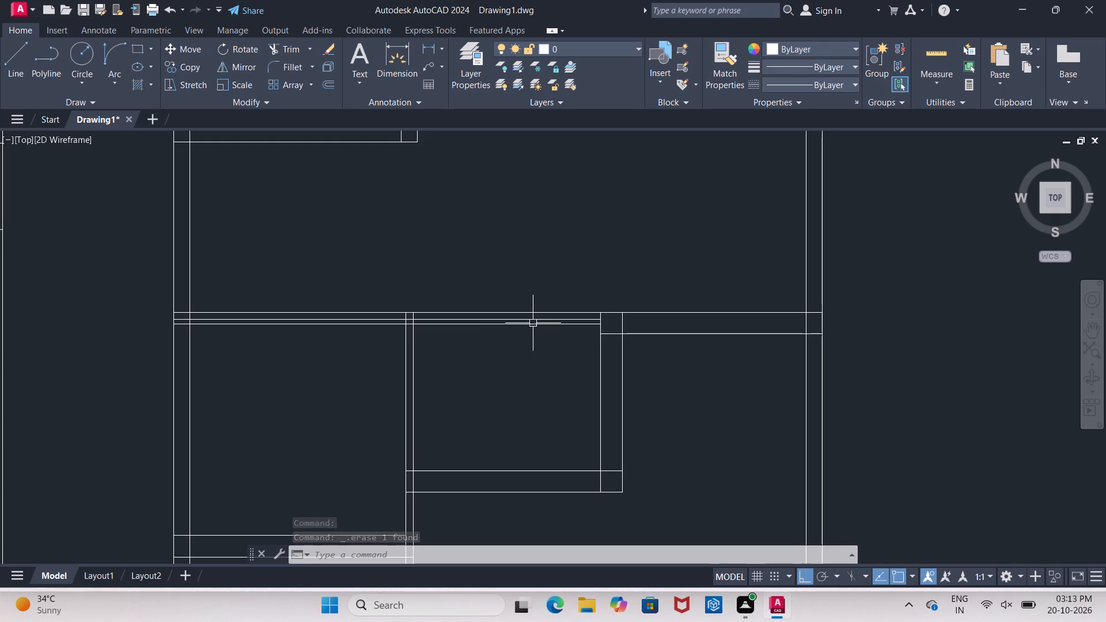
pyautogui.click(529, 318)
pyautogui.click(384, 318)
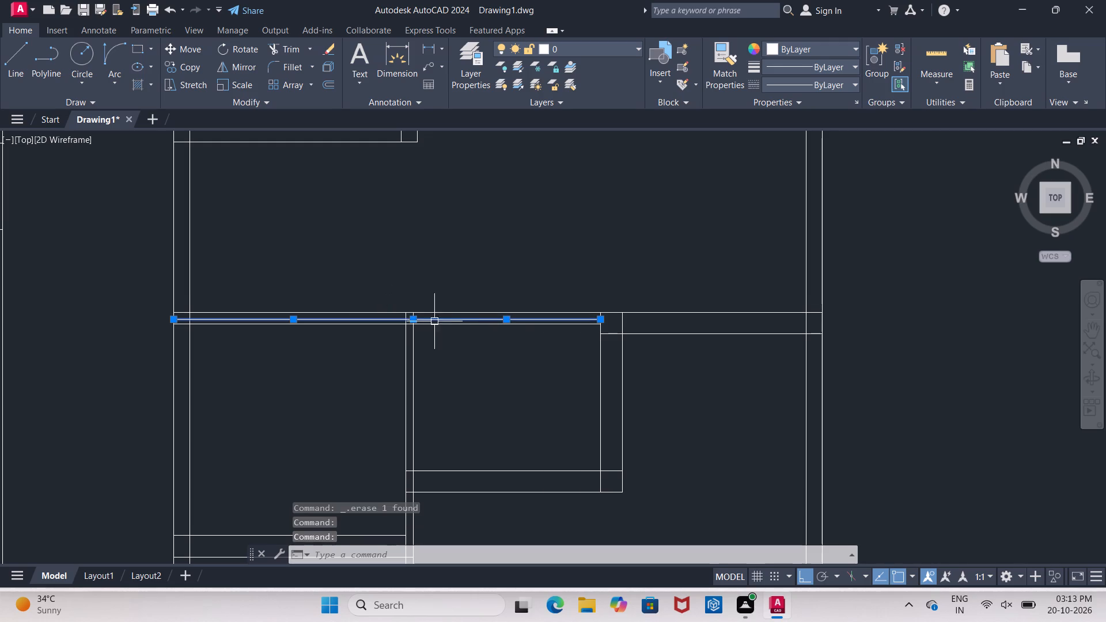
pyautogui.press('Delete')
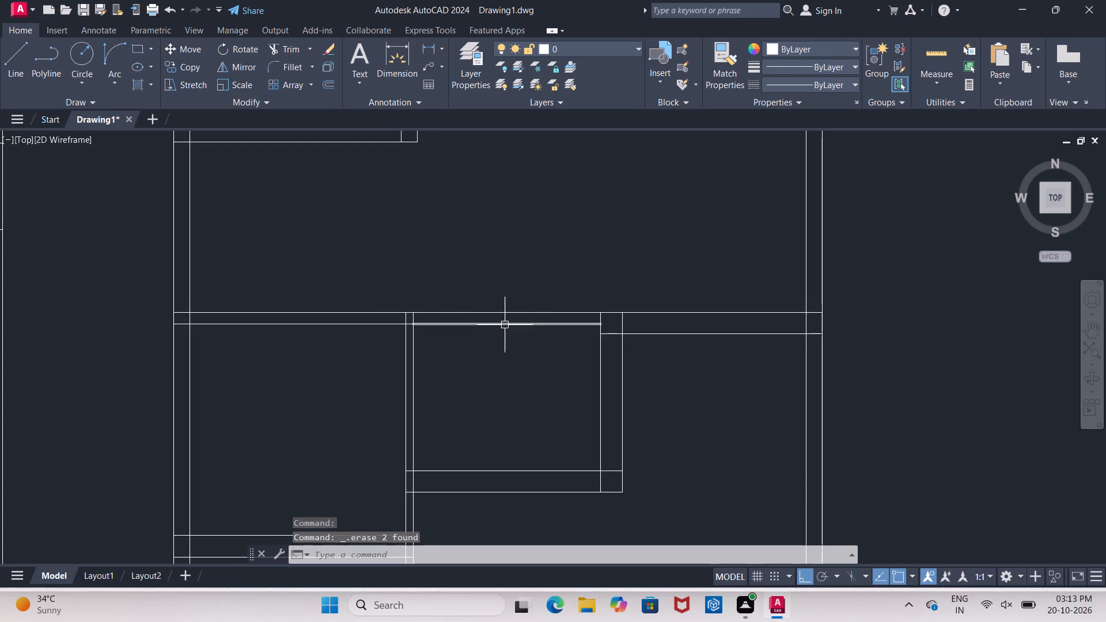
pyautogui.click(503, 324)
pyautogui.click(349, 323)
pyautogui.press('Delete')
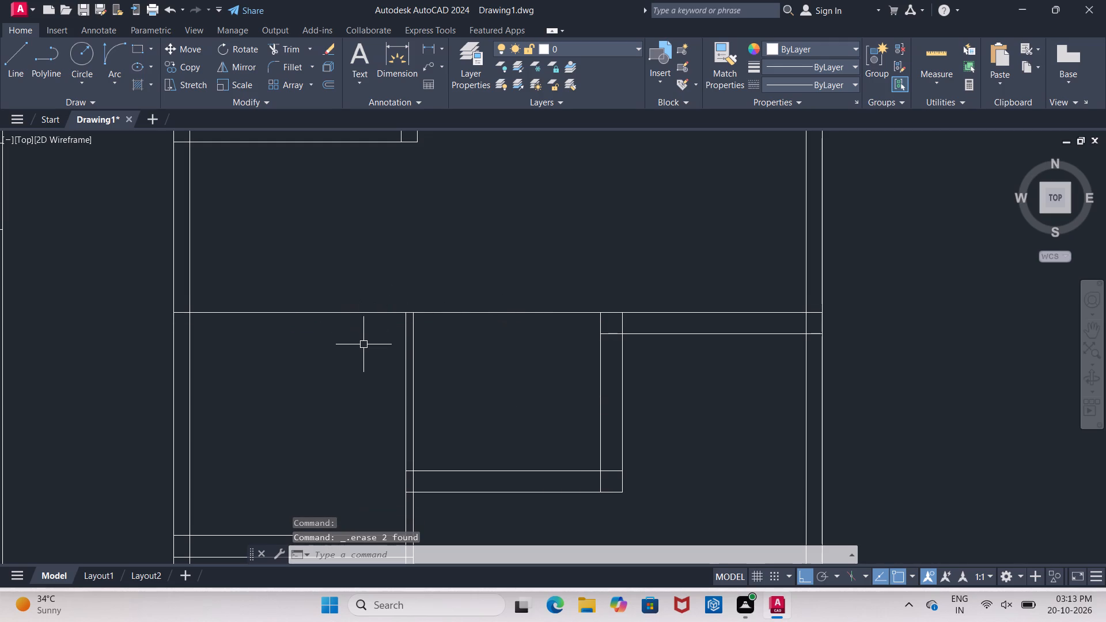
# Offset the lower horizontal wall's remaining long line downward by 9".
pyautogui.press('o')
pyautogui.press('Return')
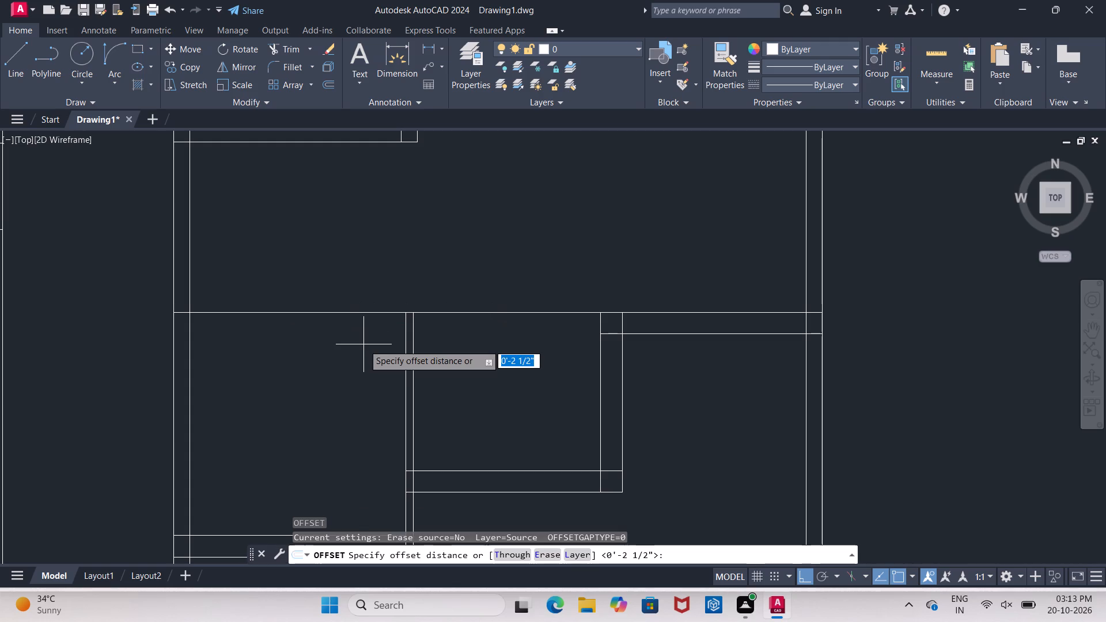
pyautogui.press('9')
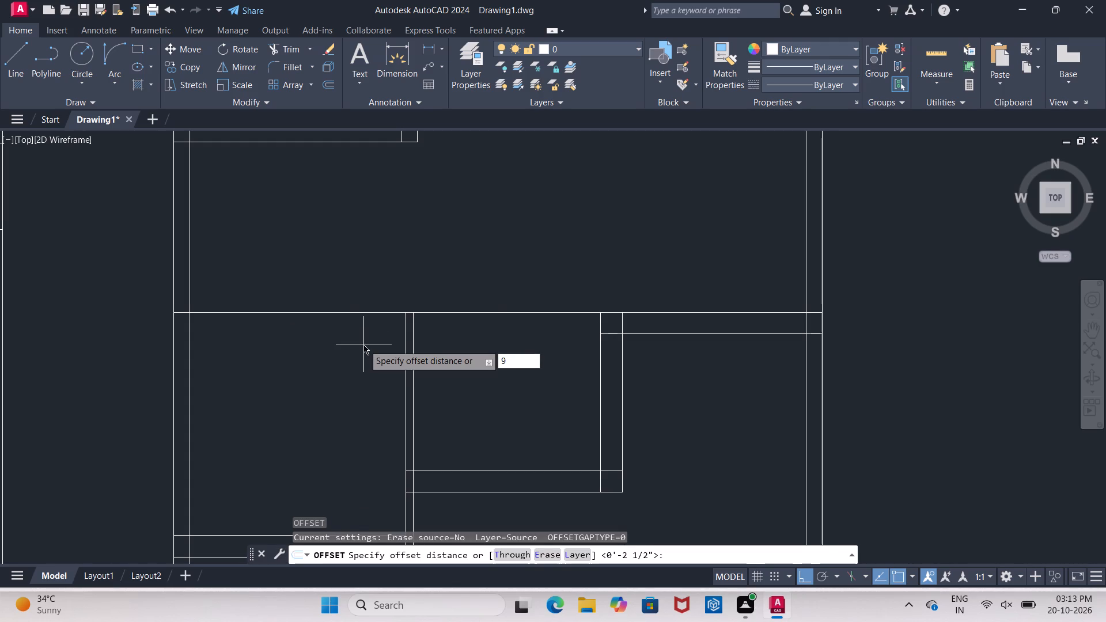
pyautogui.hotkey('shift', '"')
pyautogui.press('Return')
pyautogui.click(338, 313)
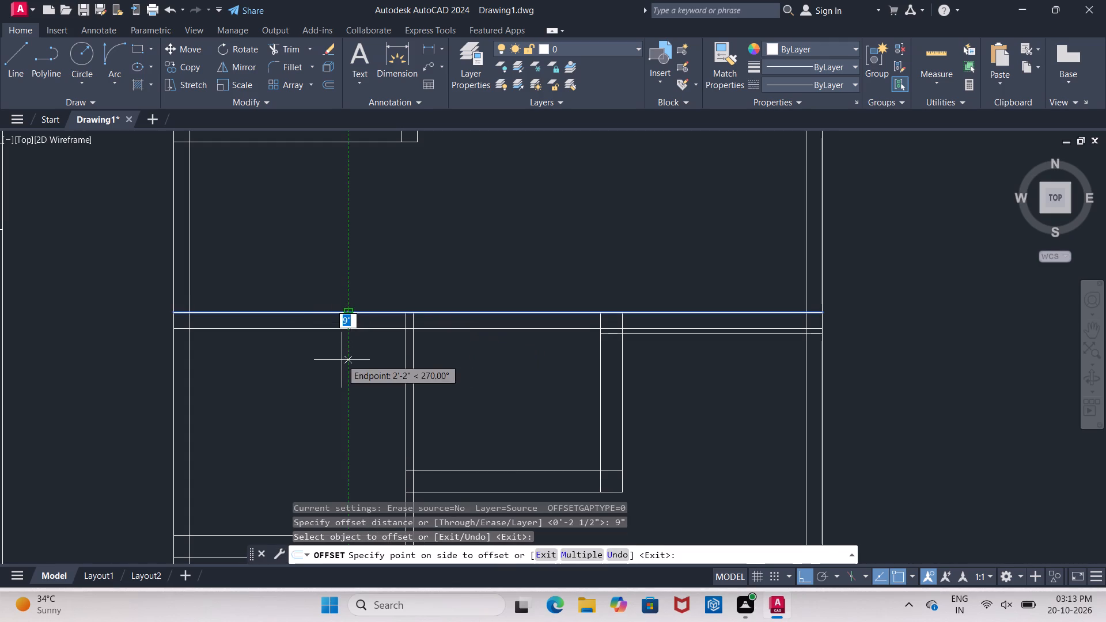
pyautogui.click(342, 360)
pyautogui.press('Escape')
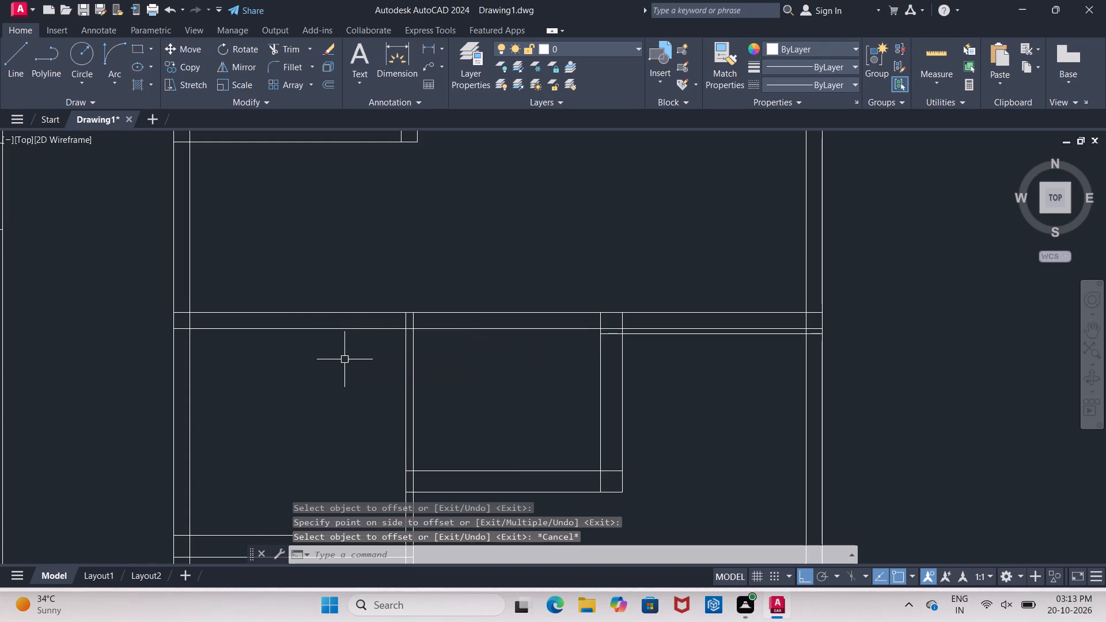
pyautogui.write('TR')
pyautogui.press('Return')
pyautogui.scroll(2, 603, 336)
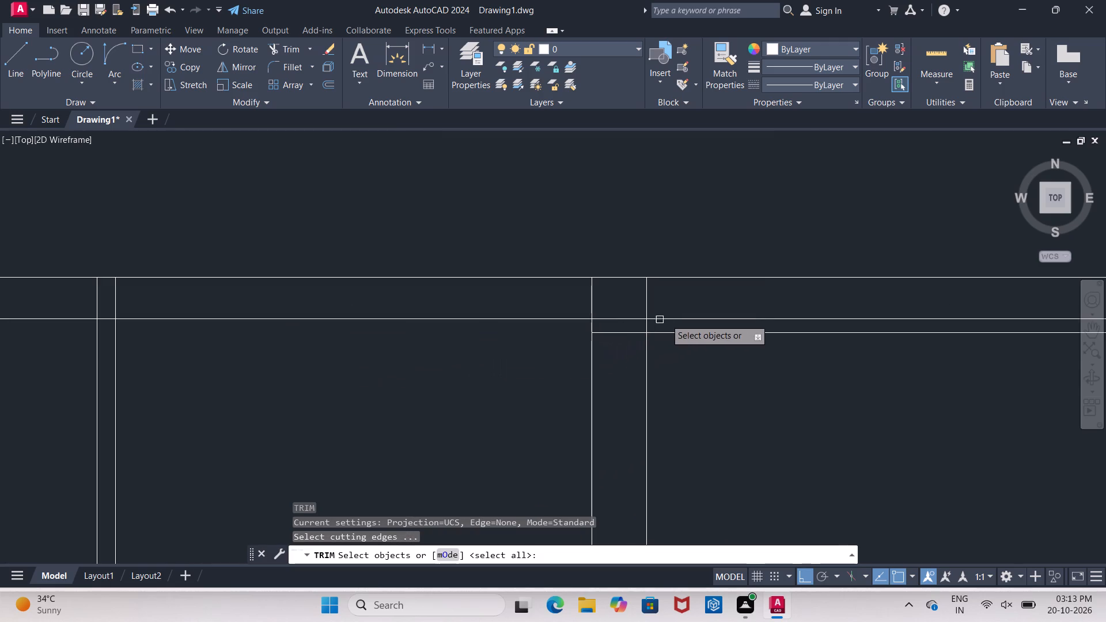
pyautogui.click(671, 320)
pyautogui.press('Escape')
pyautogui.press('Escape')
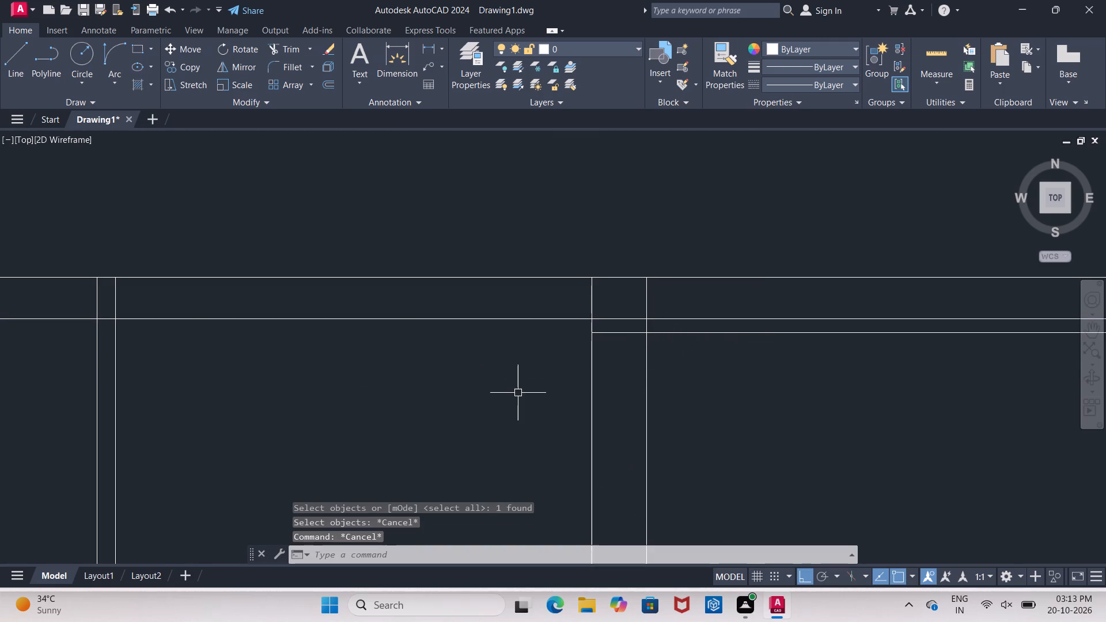
# Trim the new 9" offset line back to the left line of the middle room's right-hand vertical wall.
pyautogui.write('TR')
pyautogui.press('Return')
pyautogui.press('Return')
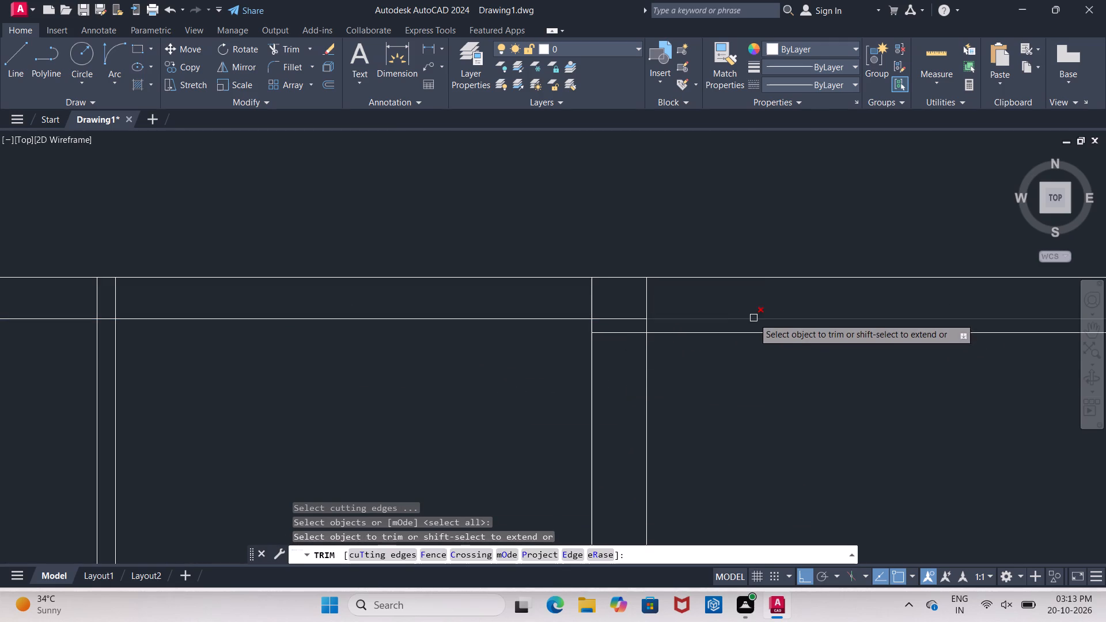
pyautogui.click(744, 318)
pyautogui.click(628, 316)
pyautogui.scroll(-3, 573, 200)
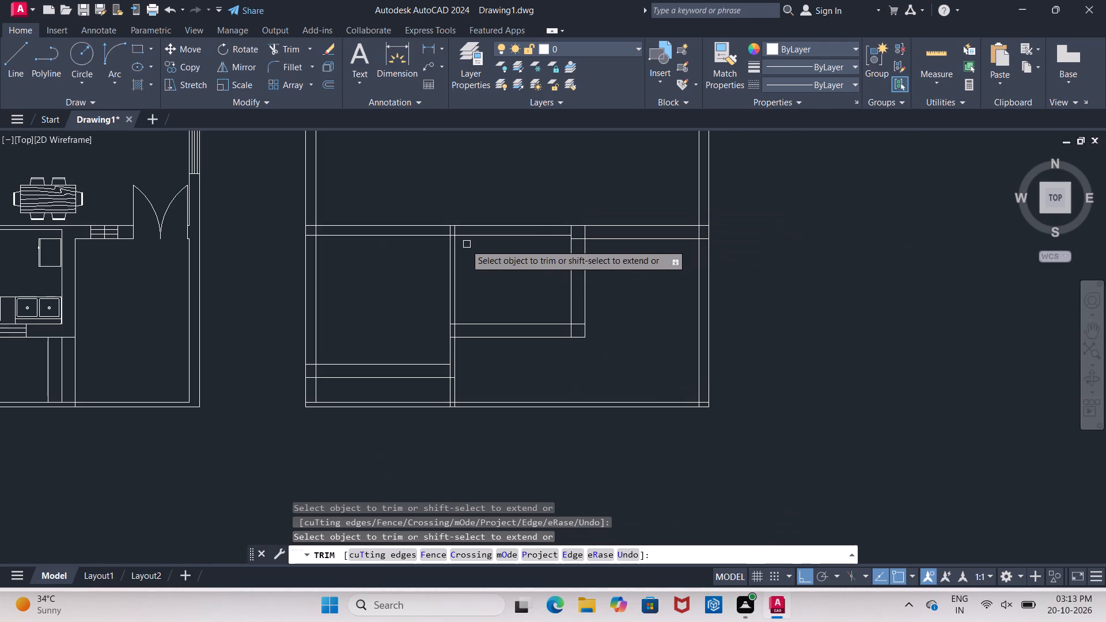
pyautogui.scroll(3, 455, 234)
pyautogui.scroll(-1, 540, 287)
pyautogui.press('Escape')
pyautogui.scroll(-2, 519, 308)
pyautogui.scroll(1, 704, 344)
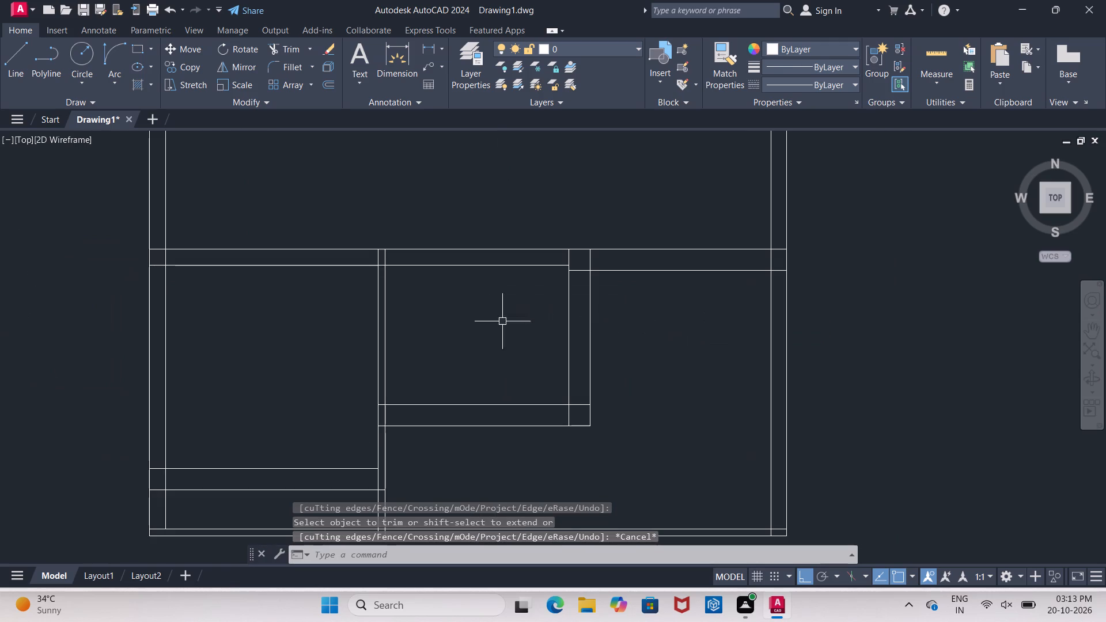
# Offset the lines of the vertical wall between the lower-left and middle rooms outward by 2.5", including the lower segment on its right side.
pyautogui.press('o')
pyautogui.press('Return')
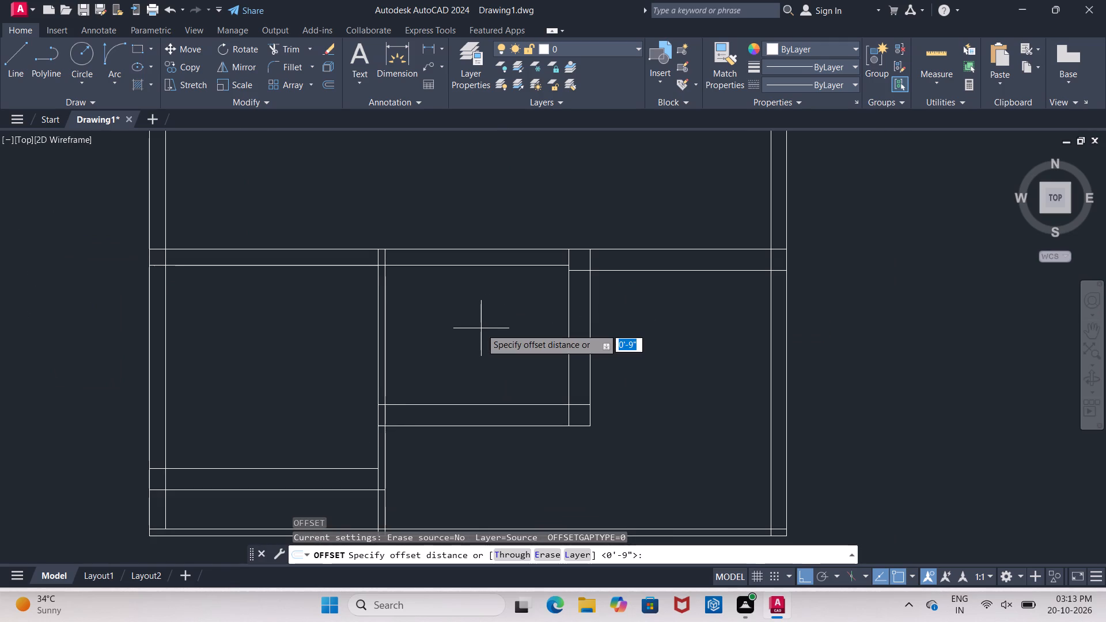
pyautogui.write('2.5"')
pyautogui.press('Return')
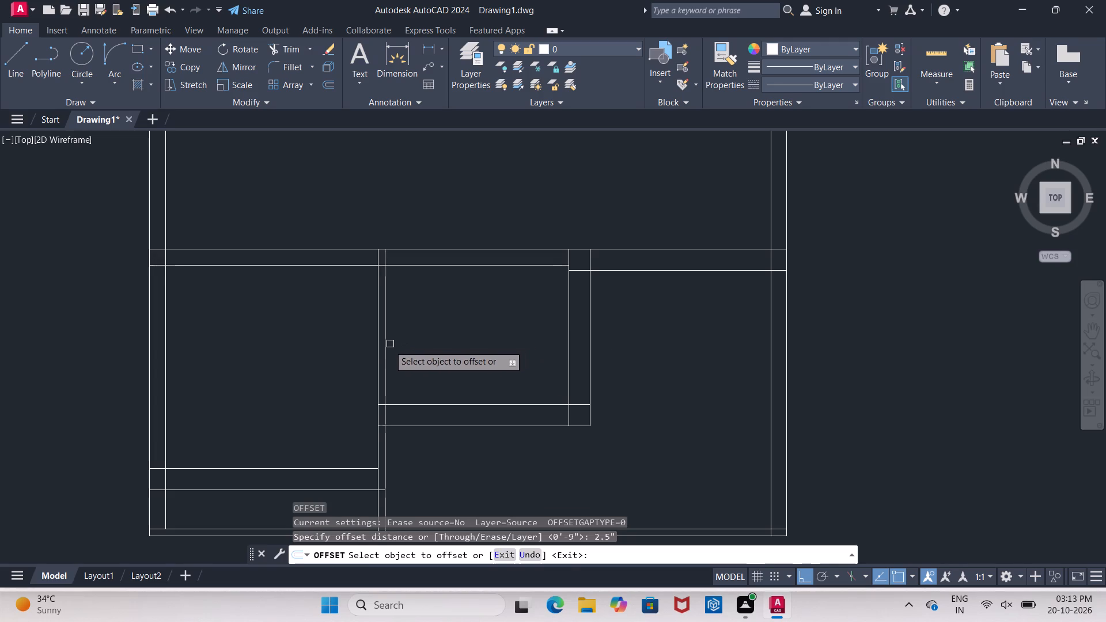
pyautogui.click(388, 347)
pyautogui.click(423, 343)
pyautogui.click(377, 343)
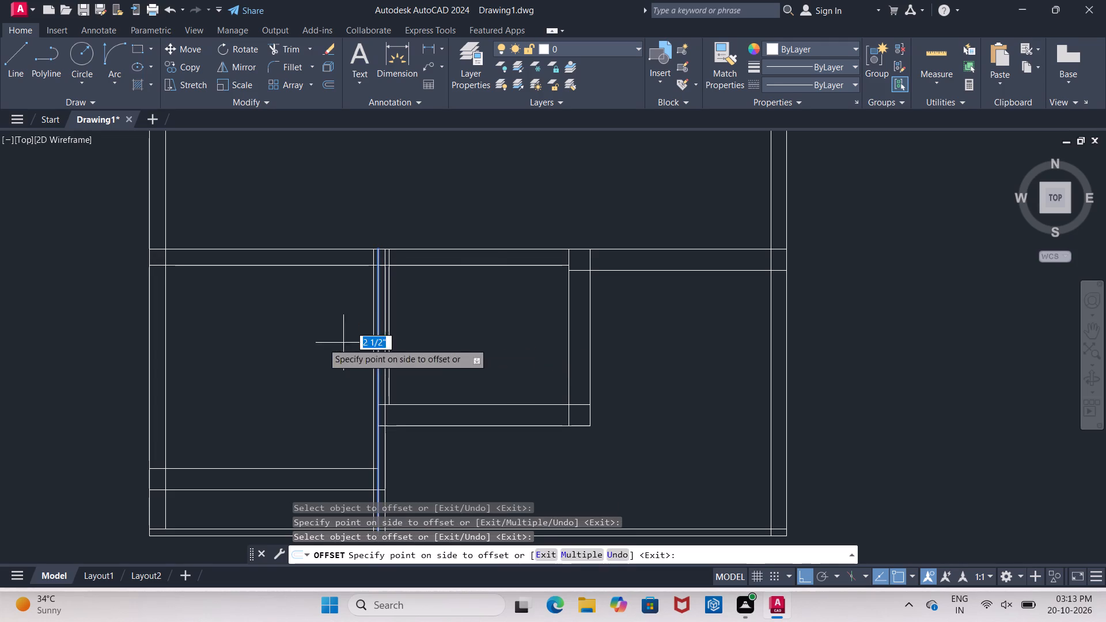
pyautogui.click(323, 343)
pyautogui.click(384, 436)
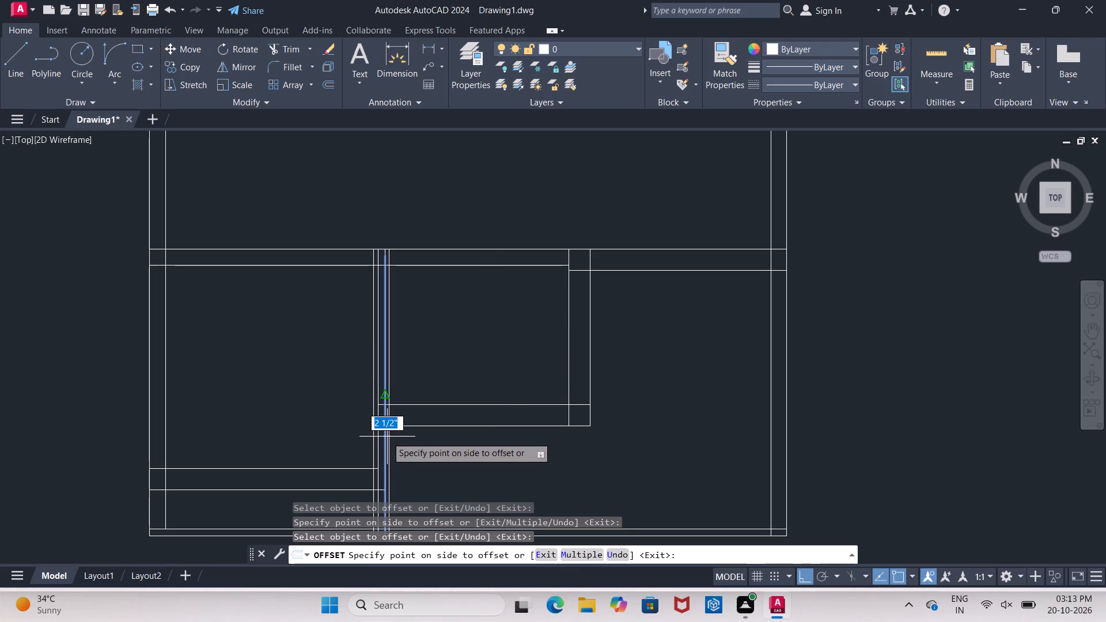
pyautogui.click(406, 439)
pyautogui.press('Escape')
# Erase the short duplicate offset and the original inner lines of that vertical wall, keeping only its outer pair.
pyautogui.click(391, 375)
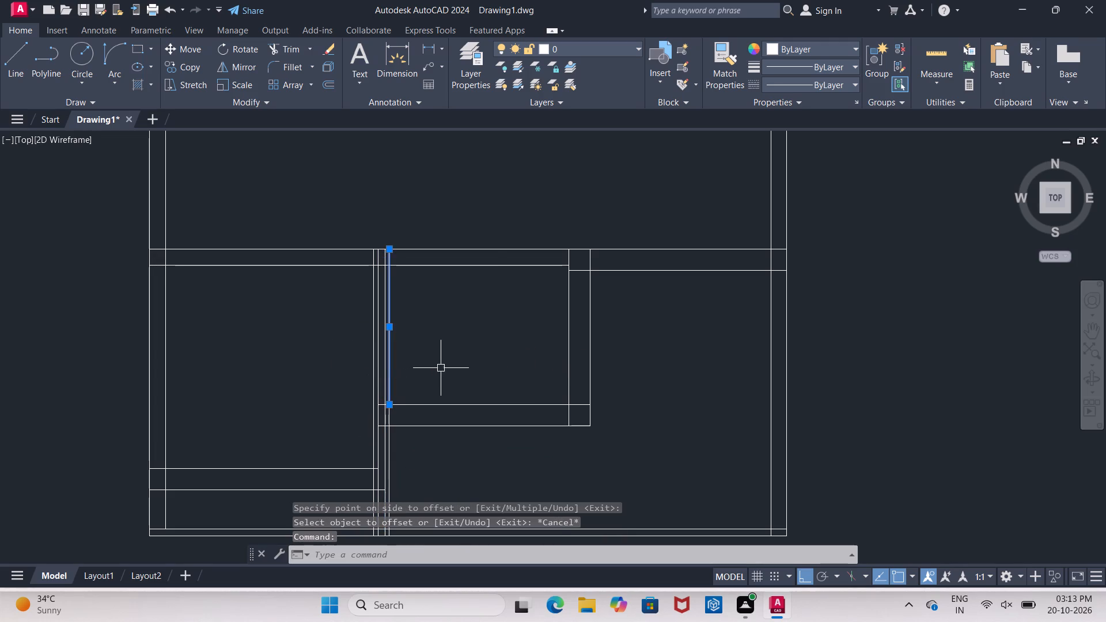
pyautogui.press('Delete')
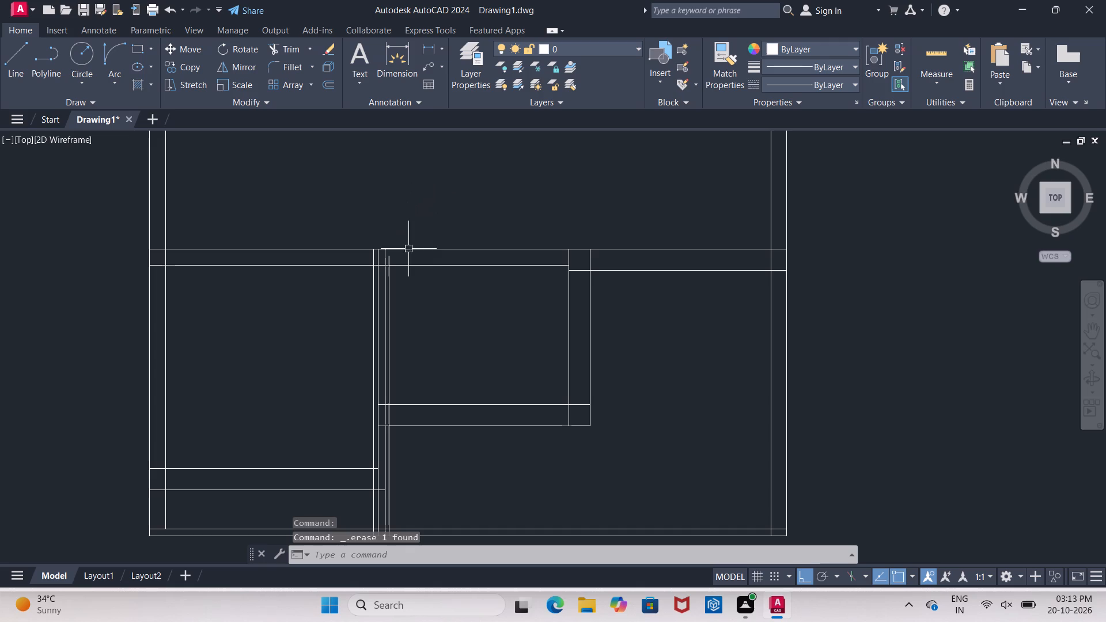
pyautogui.click(387, 303)
pyautogui.click(377, 308)
pyautogui.scroll(-1, 405, 325)
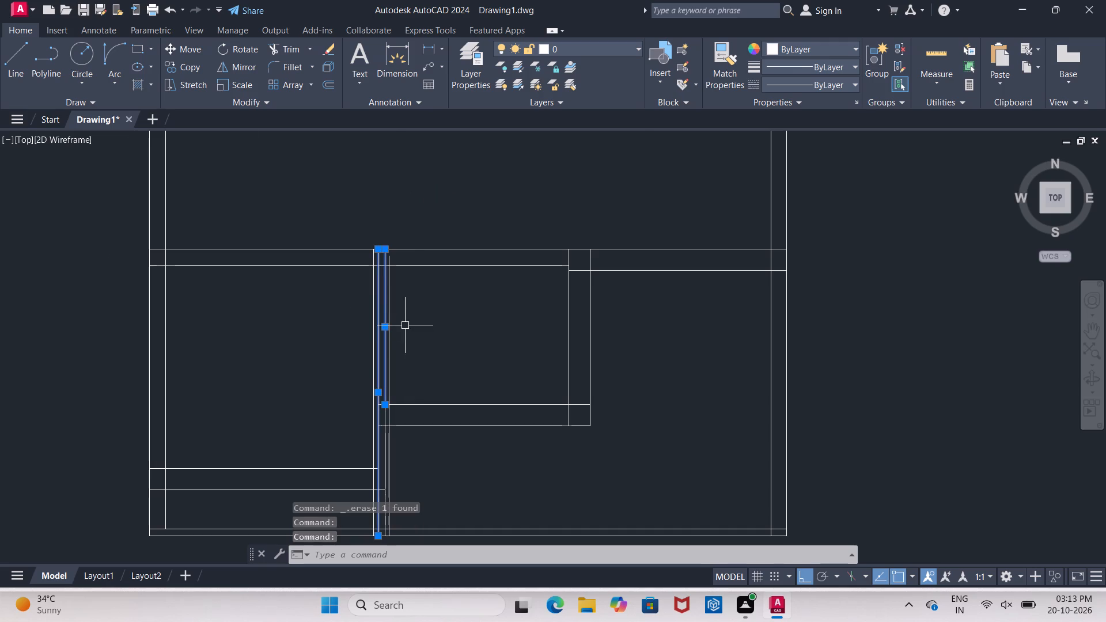
pyautogui.scroll(-1, 405, 325)
pyautogui.scroll(3, 388, 388)
pyautogui.click(418, 370)
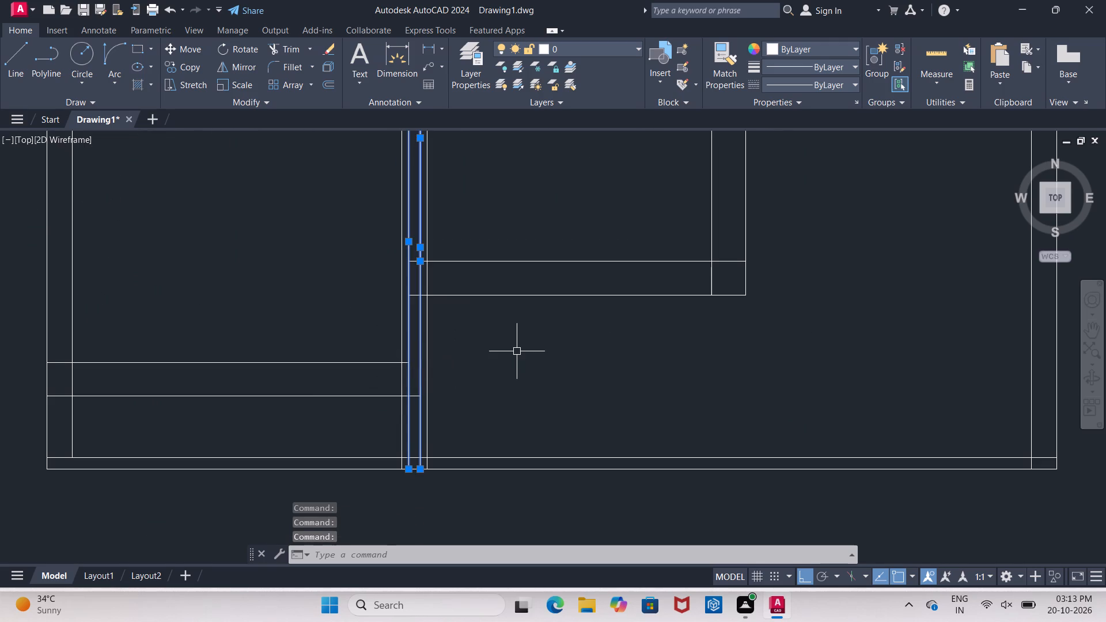
pyautogui.press('Delete')
pyautogui.scroll(-2, 471, 381)
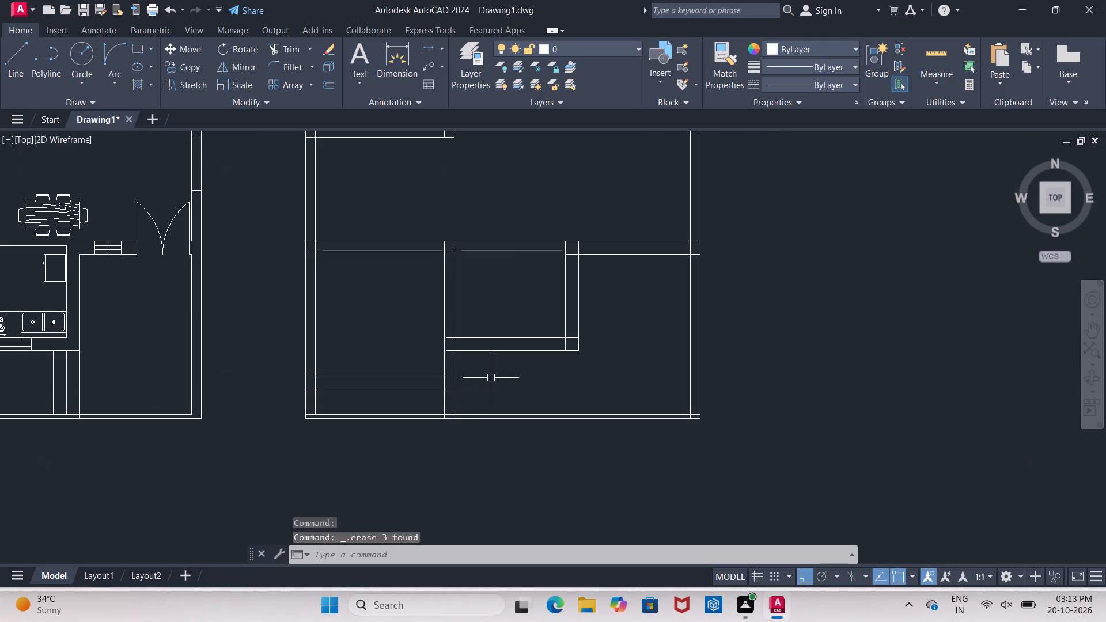
# Extend the vertical wall's right line up to the horizontal wall, and the adjoining middle and lower-left room wall lines across the vertical wall.
pyautogui.write('EX')
pyautogui.press('Return')
pyautogui.press('Return')
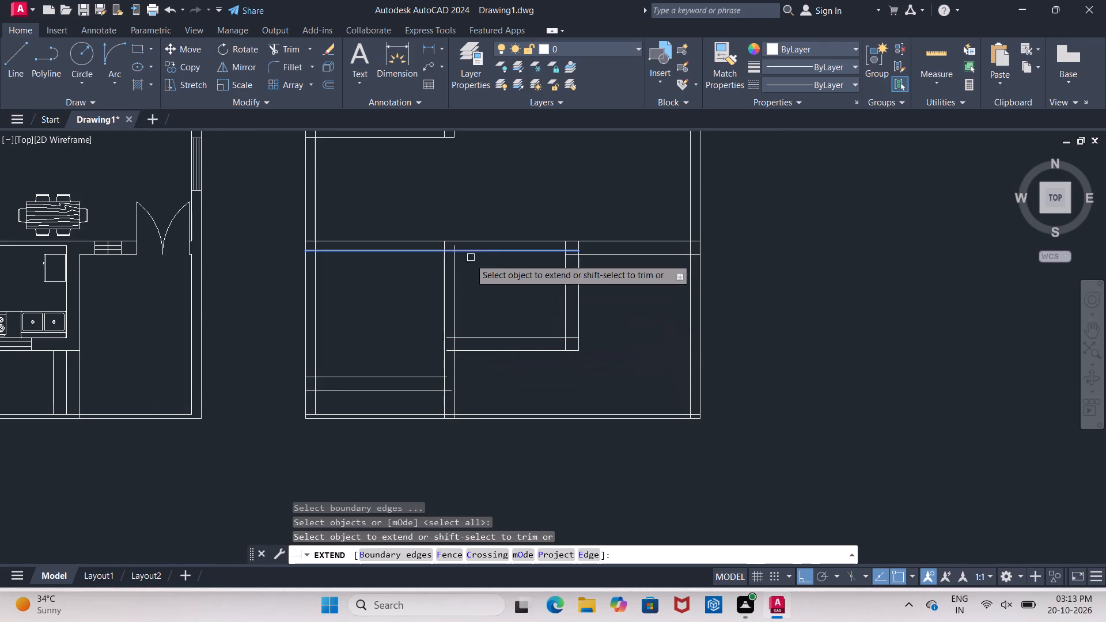
pyautogui.click(451, 285)
pyautogui.click(468, 350)
pyautogui.click(471, 336)
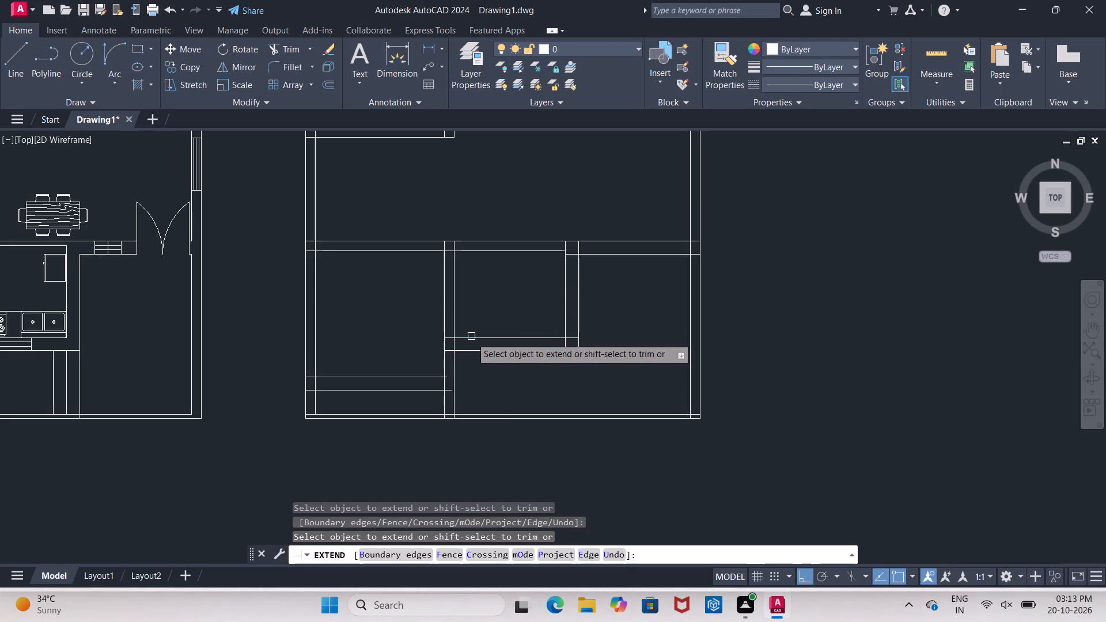
pyautogui.click(427, 378)
pyautogui.click(426, 390)
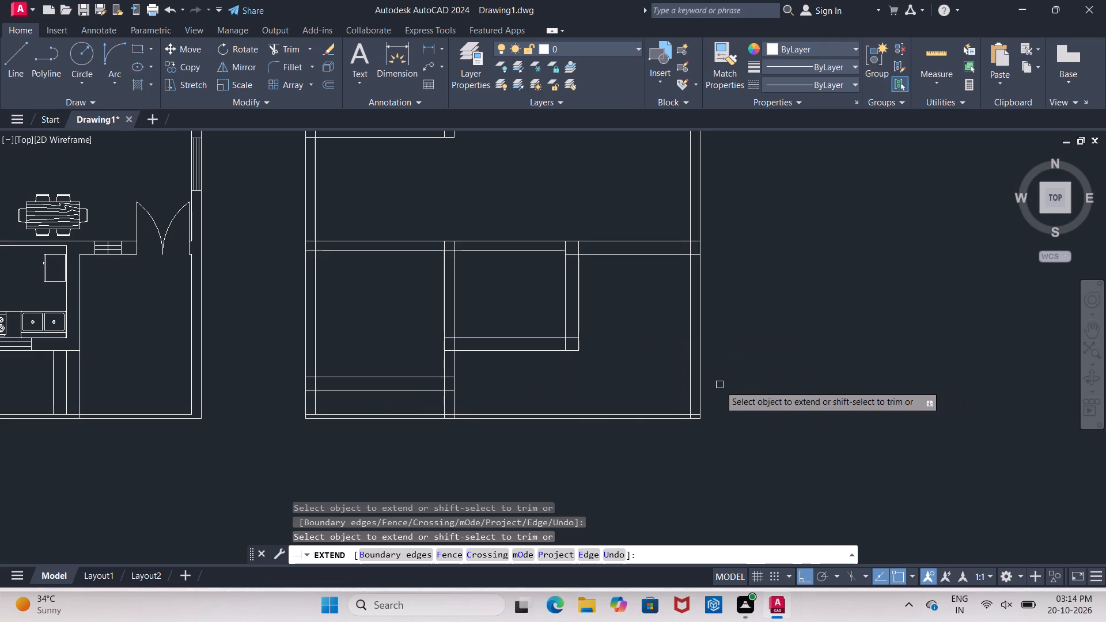
pyautogui.scroll(-2, 689, 410)
pyautogui.scroll(1, 782, 398)
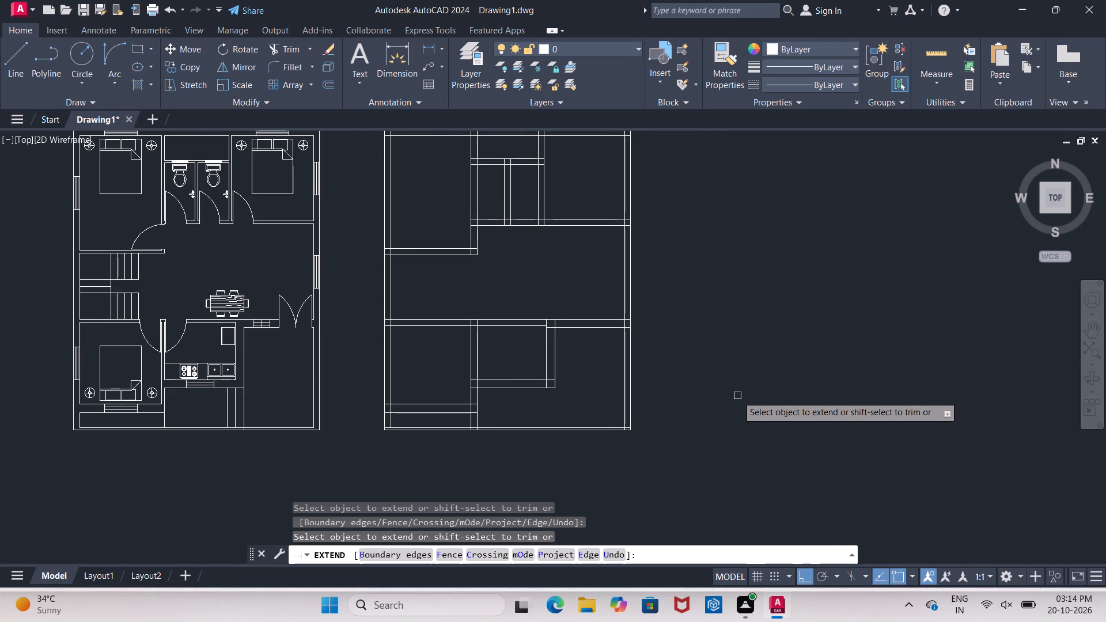
pyautogui.press('Escape')
# Move the entire second floor plan horizontally to the right, farther from the furnished plan.
pyautogui.scroll(2, 544, 380)
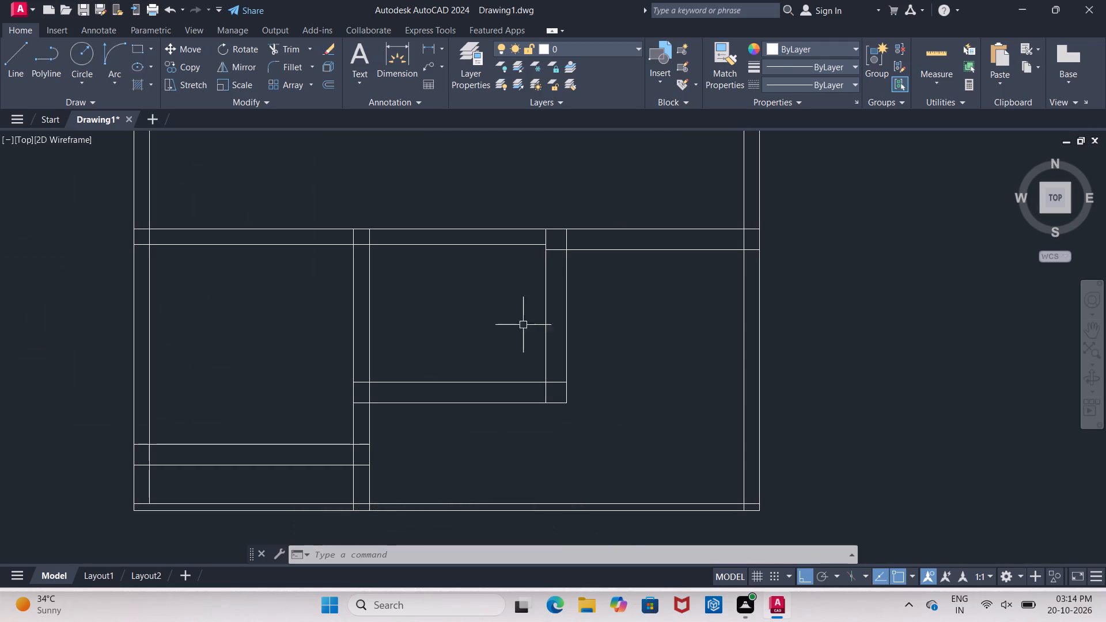
pyautogui.scroll(-2, 285, 362)
pyautogui.scroll(-1, 484, 380)
pyautogui.scroll(1, 275, 435)
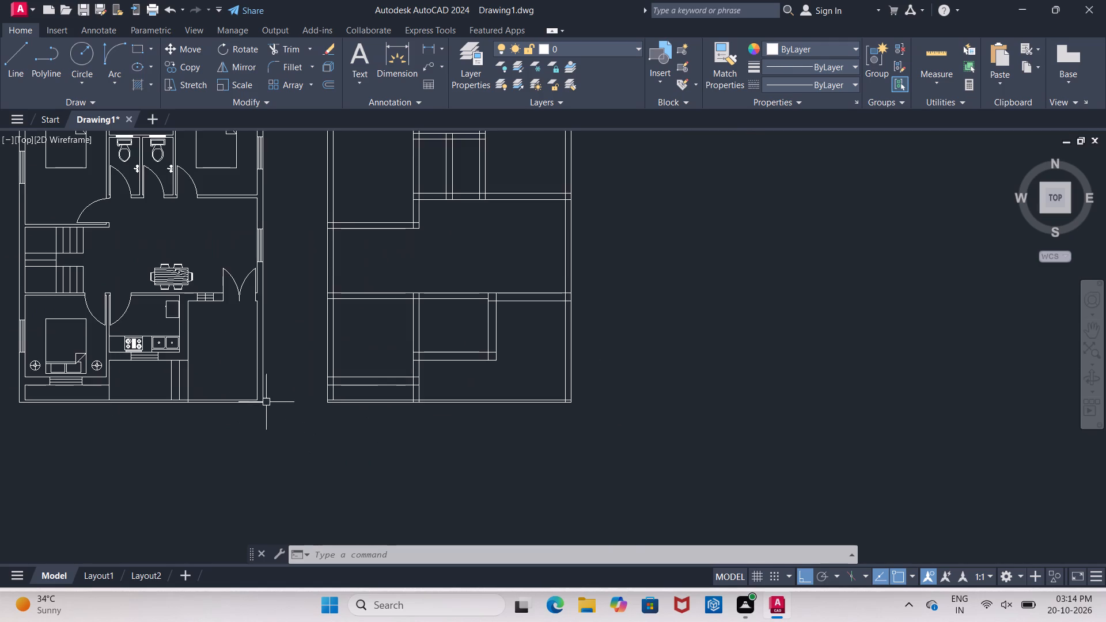
pyautogui.scroll(-2, 226, 407)
pyautogui.click(228, 280)
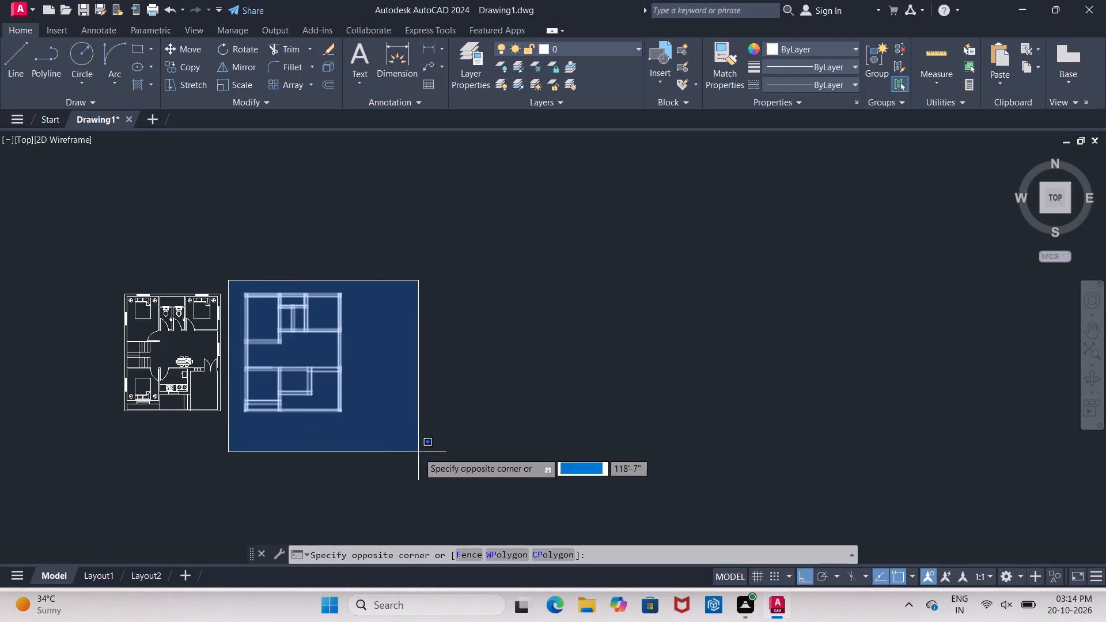
pyautogui.click(418, 452)
pyautogui.press('m')
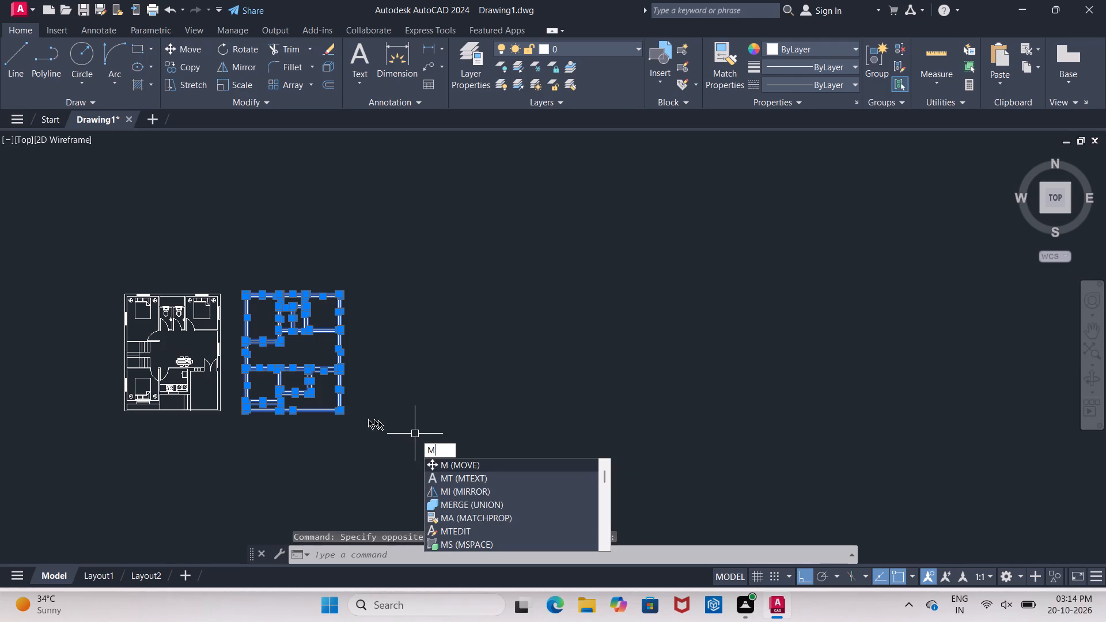
pyautogui.click(442, 461)
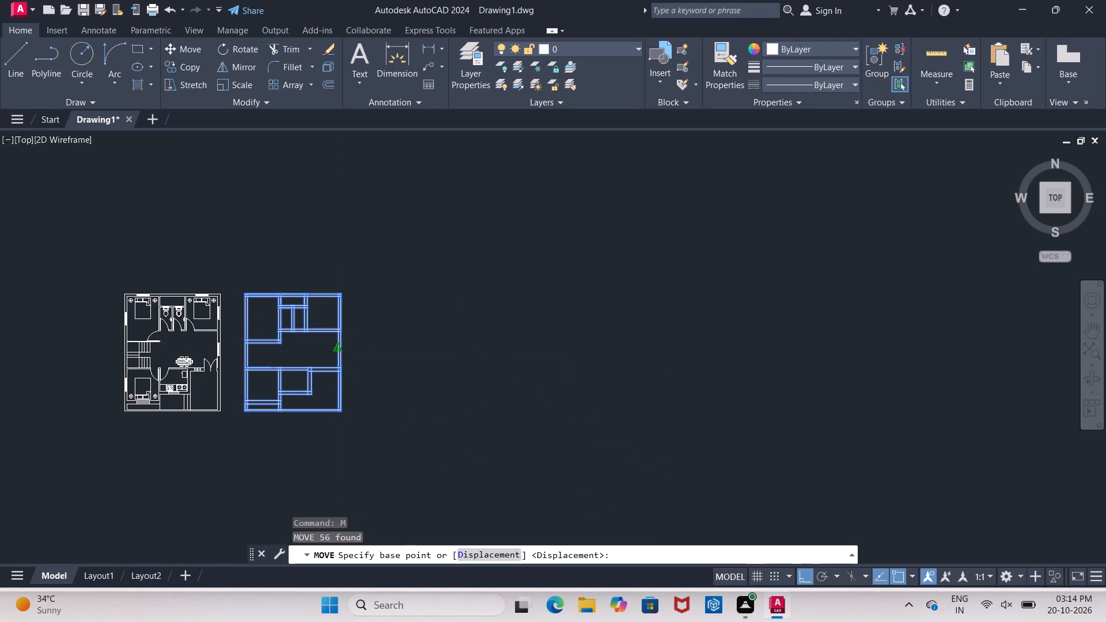
pyautogui.click(339, 346)
pyautogui.click(512, 357)
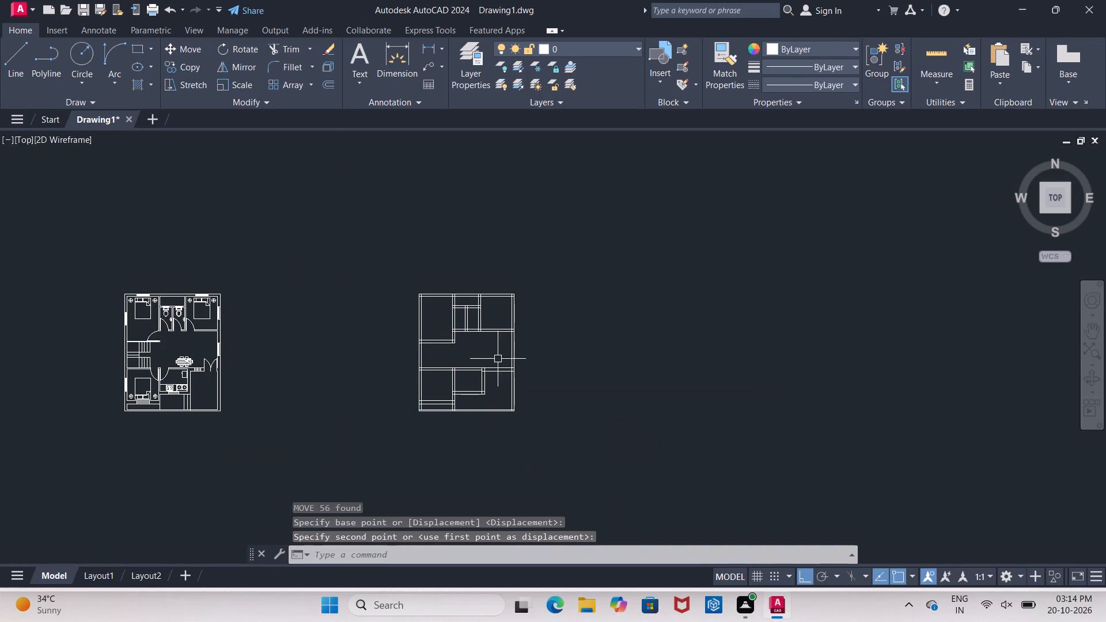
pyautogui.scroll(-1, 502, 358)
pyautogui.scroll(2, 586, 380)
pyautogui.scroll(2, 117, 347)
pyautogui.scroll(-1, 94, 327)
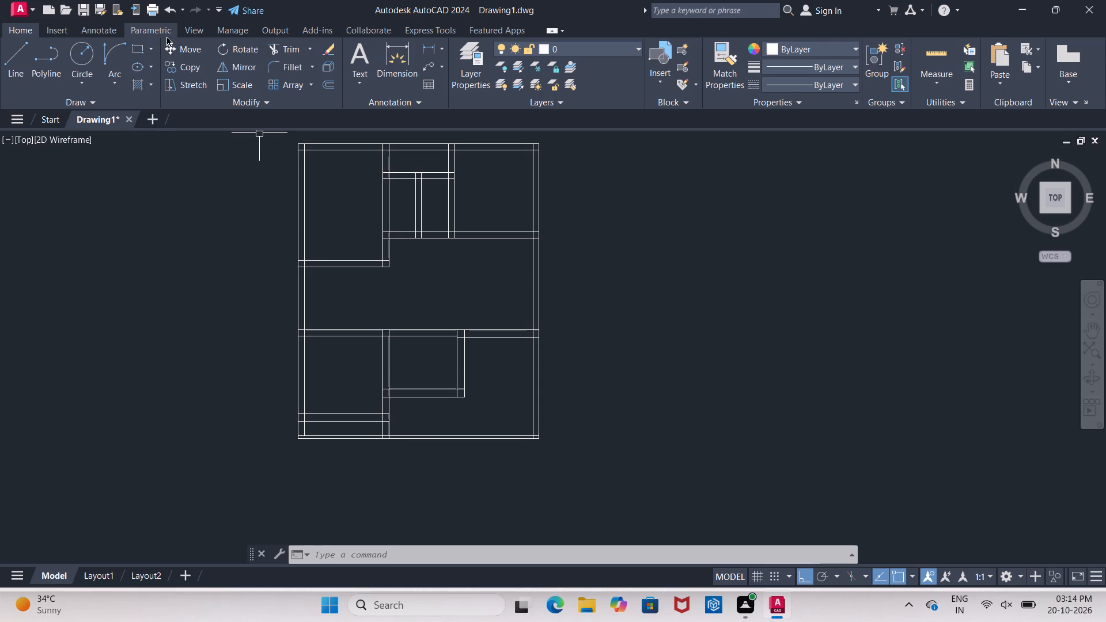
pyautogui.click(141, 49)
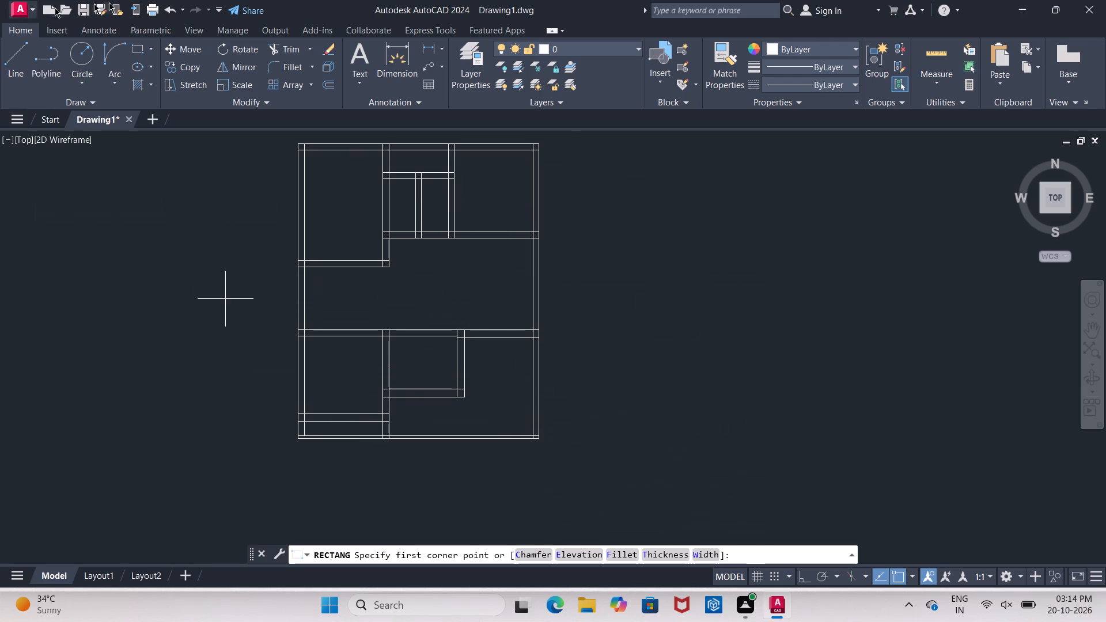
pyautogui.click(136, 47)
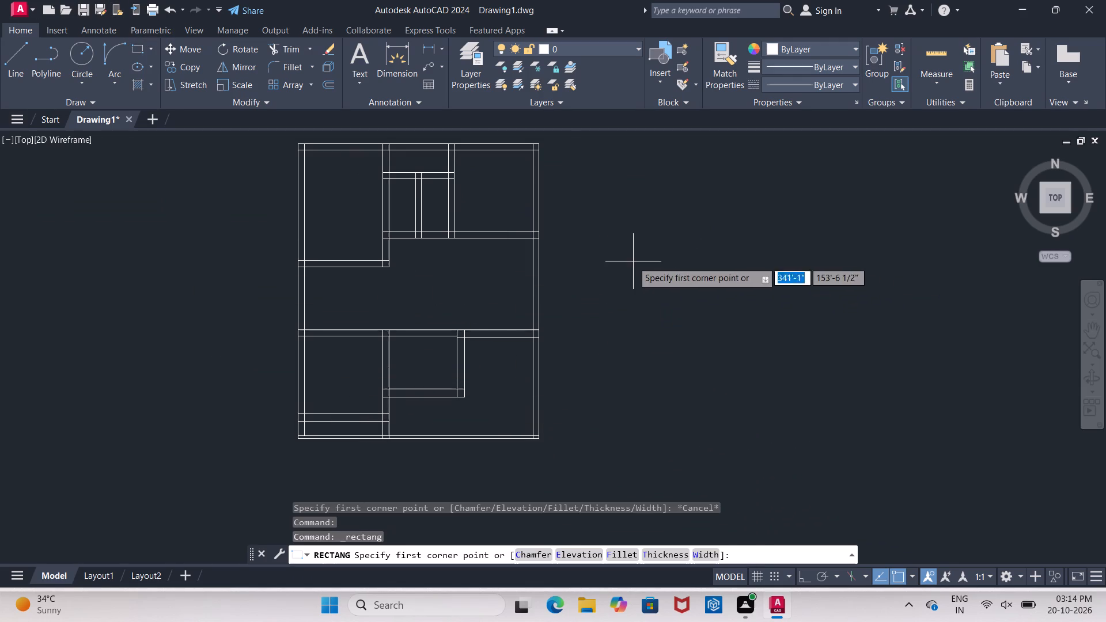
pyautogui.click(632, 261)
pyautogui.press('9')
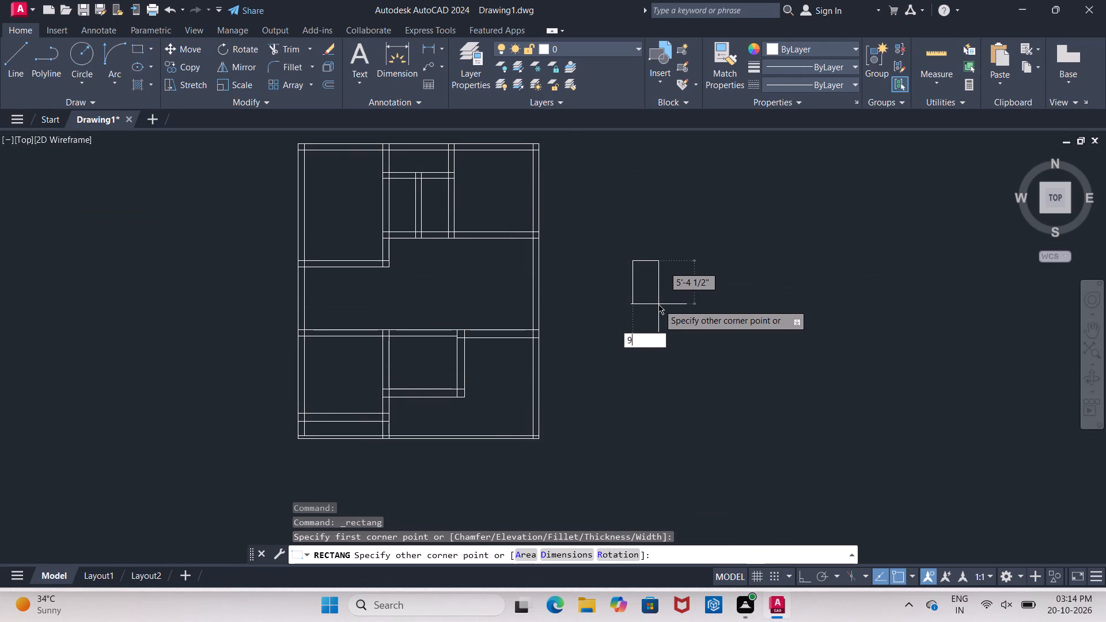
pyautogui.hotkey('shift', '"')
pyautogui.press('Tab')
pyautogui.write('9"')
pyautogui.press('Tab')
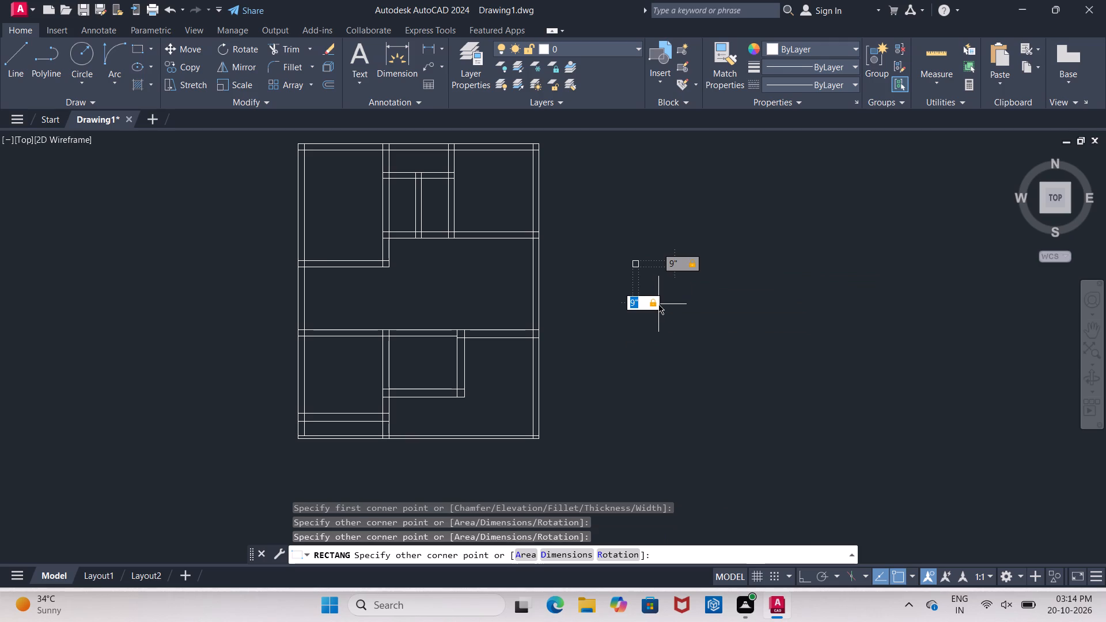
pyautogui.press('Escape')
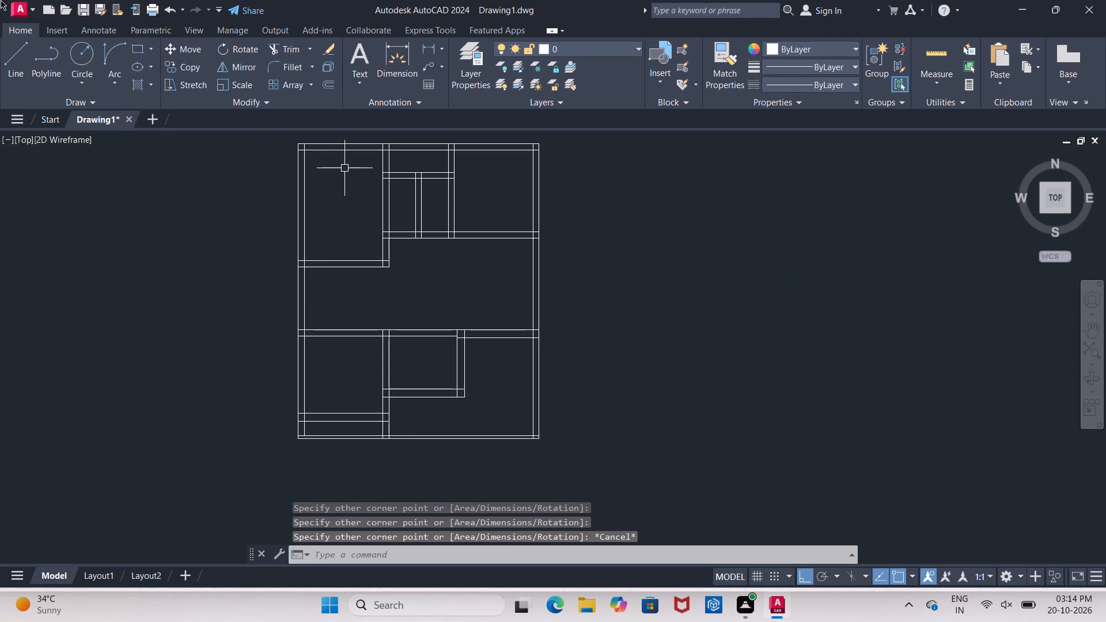
# Draw a 9" by 9" rectangle in the empty space to the right of the second floor plan.
pyautogui.click(144, 53)
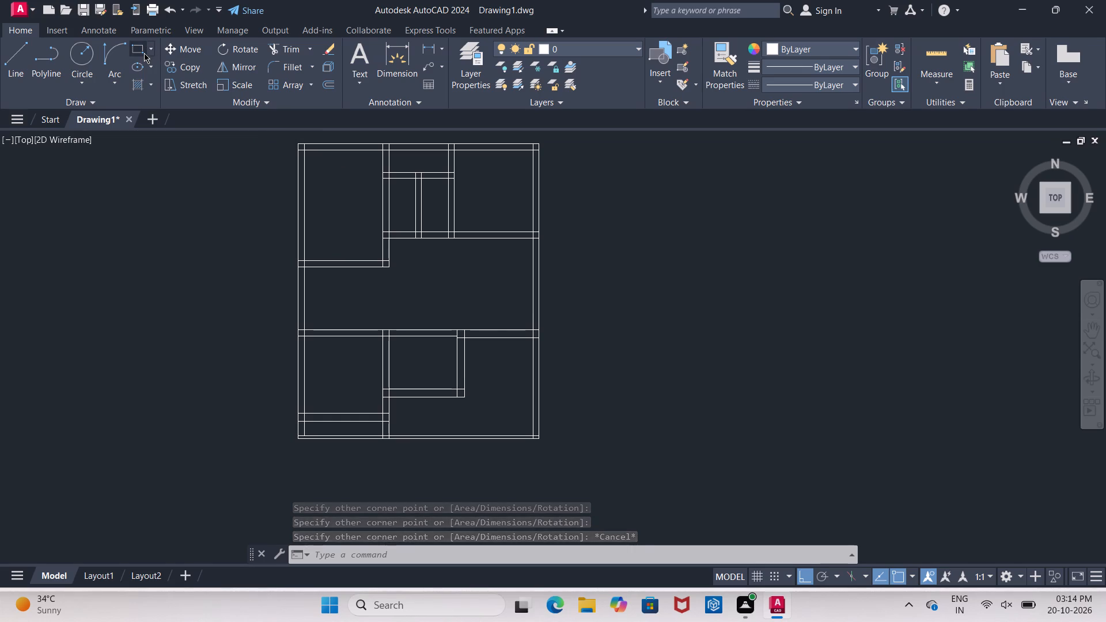
pyautogui.click(672, 218)
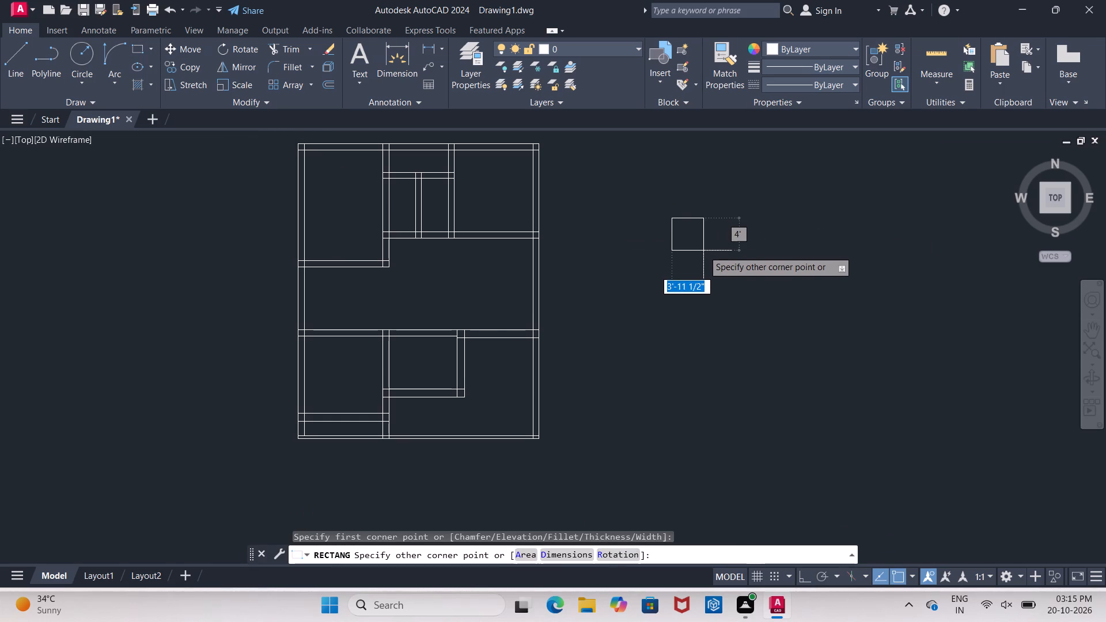
pyautogui.press('9')
pyautogui.hotkey('shift', '"')
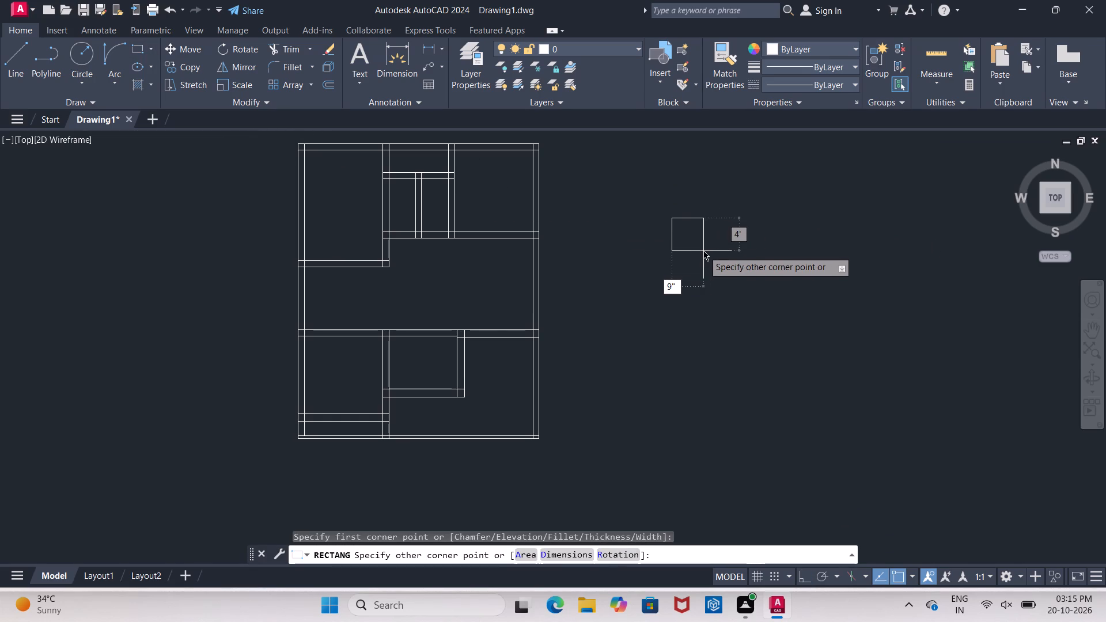
pyautogui.press('Tab')
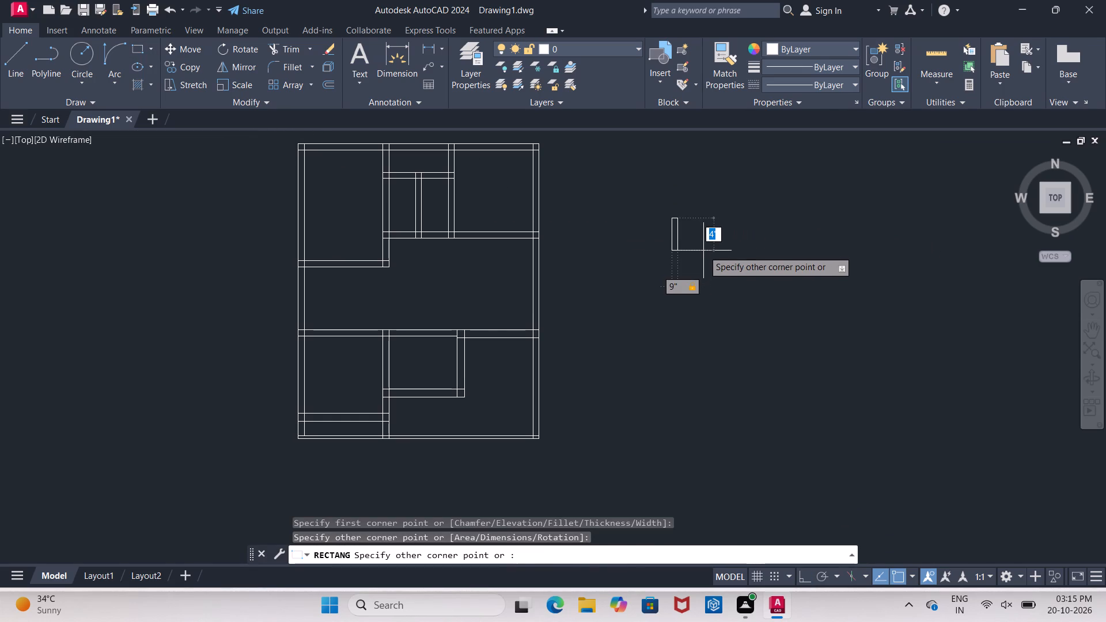
pyautogui.write('9"')
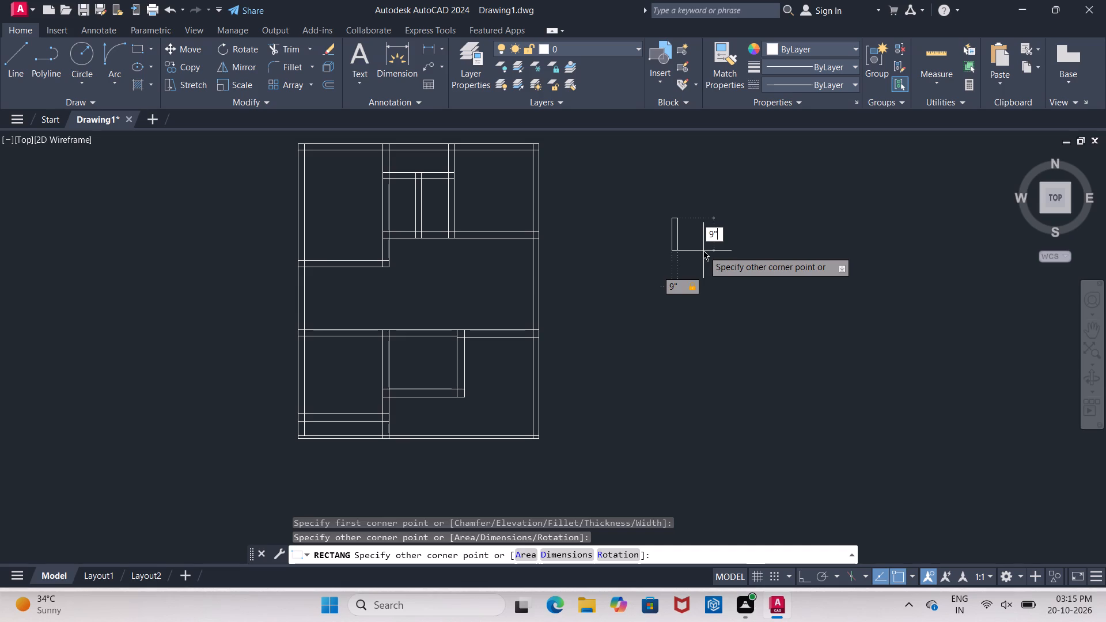
pyautogui.press('Return')
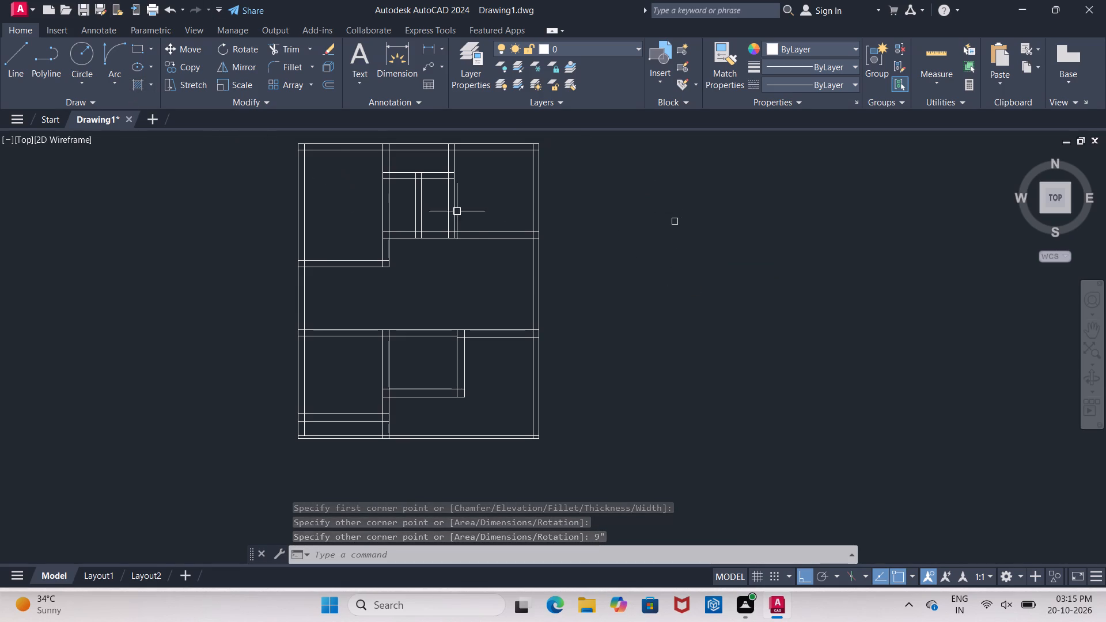
# Hatch the inside of the 9" square with the SOLID pattern.
pyautogui.click(145, 84)
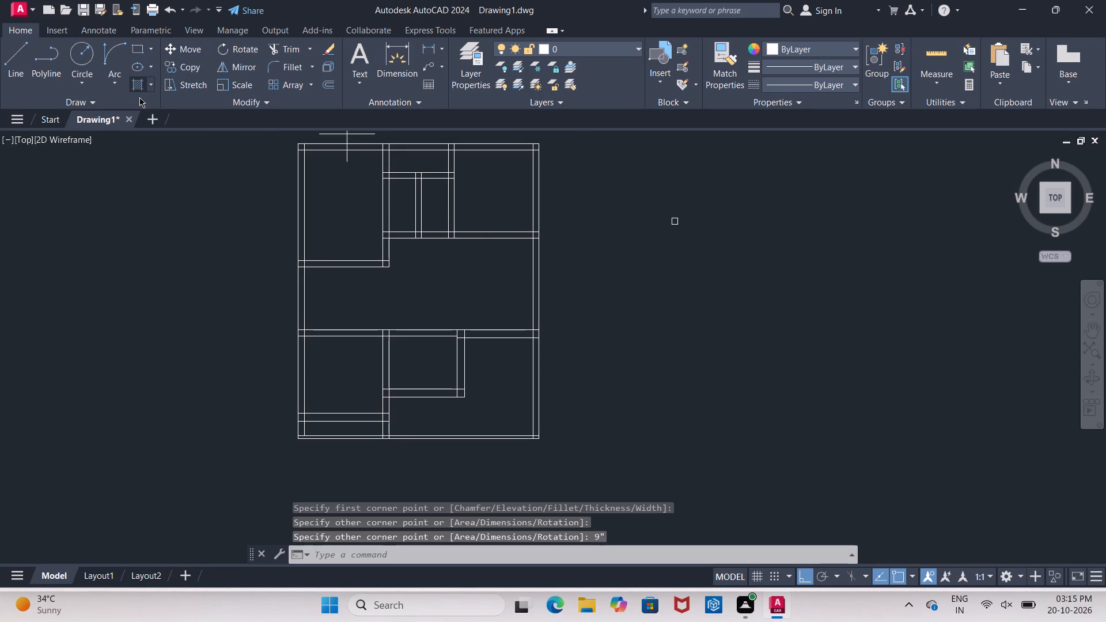
pyautogui.click(127, 57)
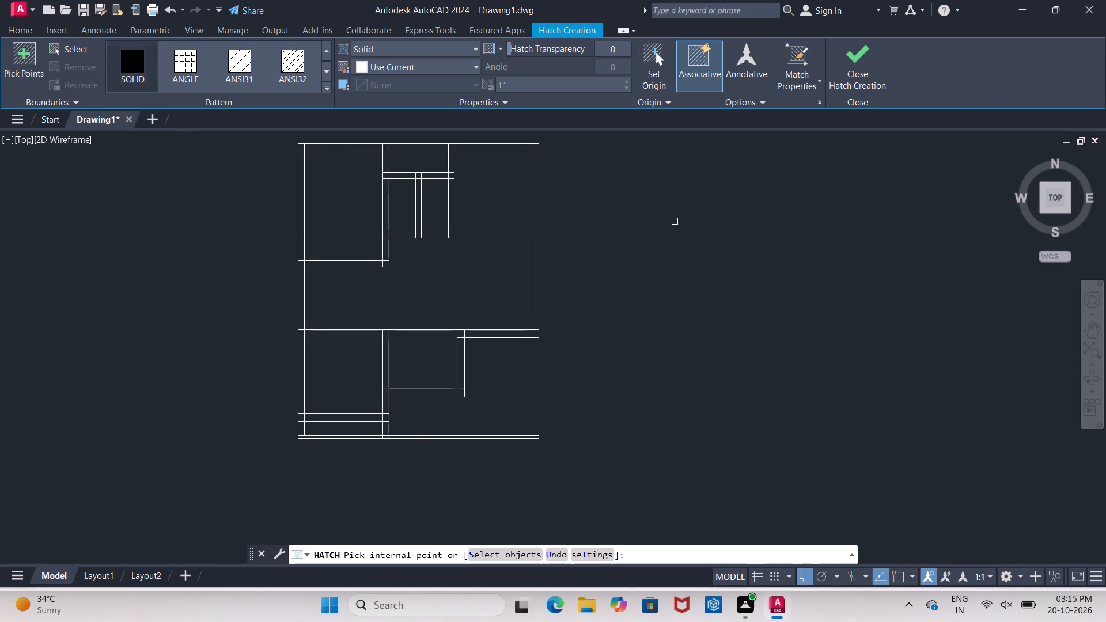
pyautogui.click(676, 223)
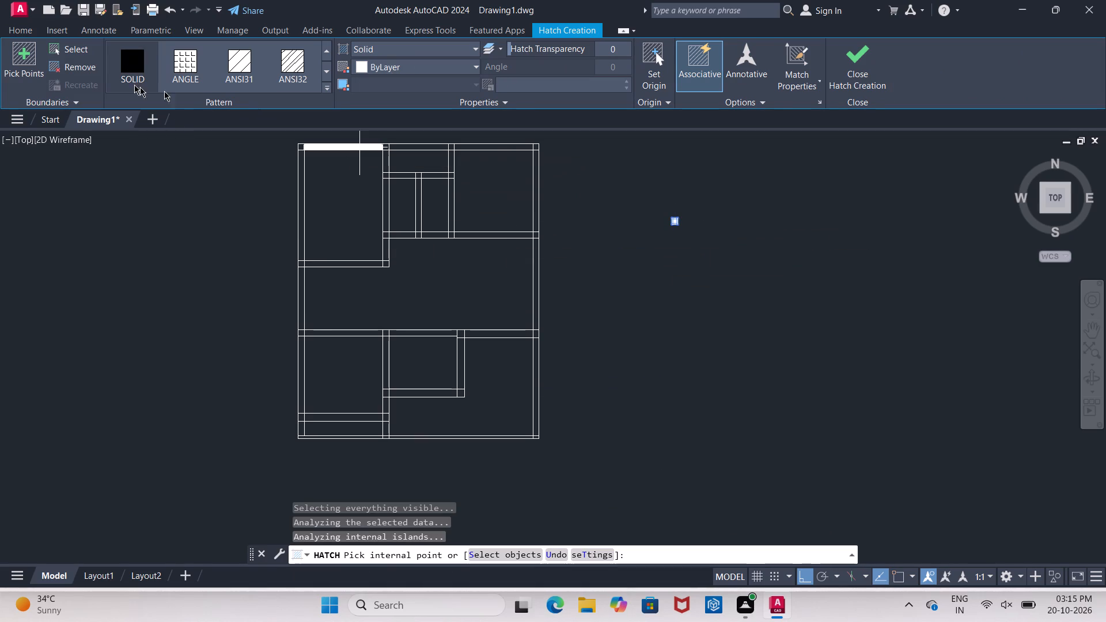
pyautogui.click(27, 35)
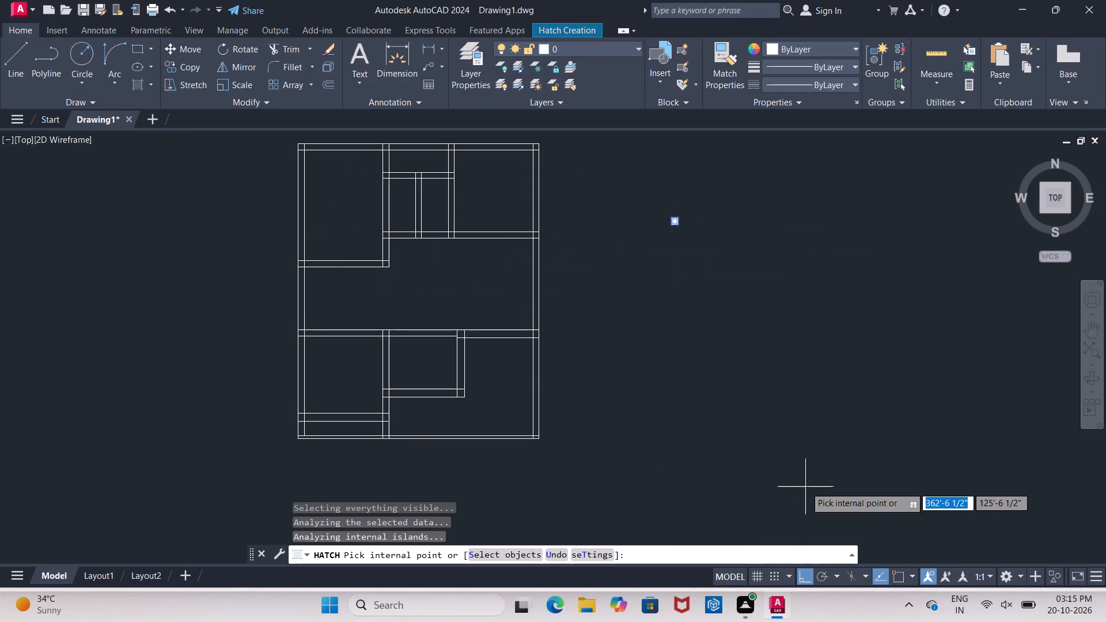
pyautogui.moveTo(711, 383); pyautogui.dragTo(709, 376)
pyautogui.press('Escape')
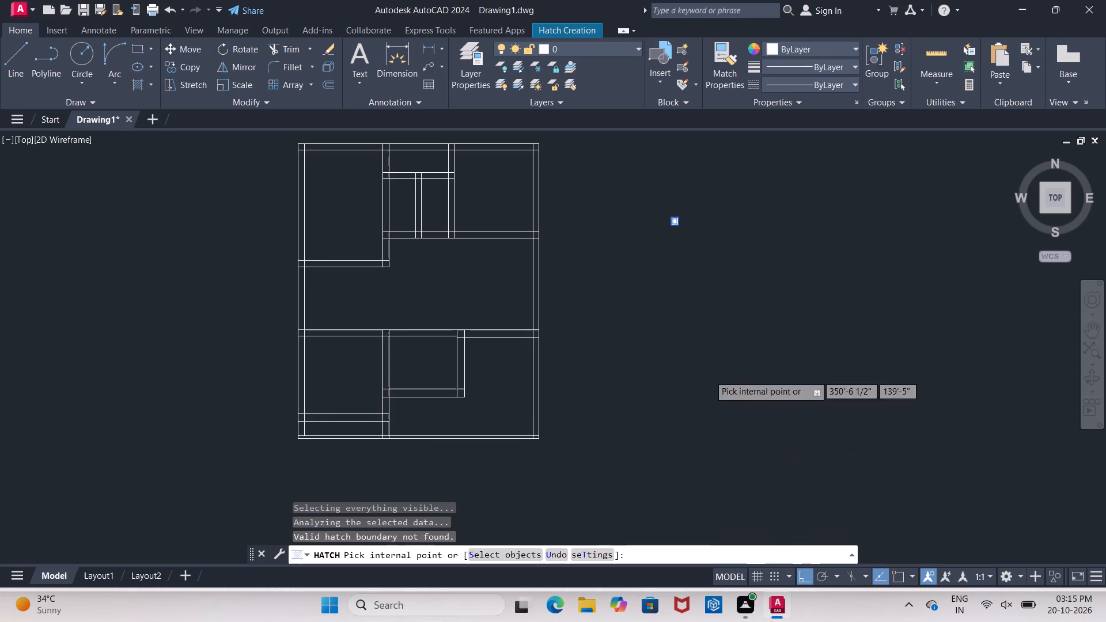
# Set the current object colour to Red and draw a short horizontal helper line below the 9" square.
pyautogui.click(848, 48)
pyautogui.click(775, 188)
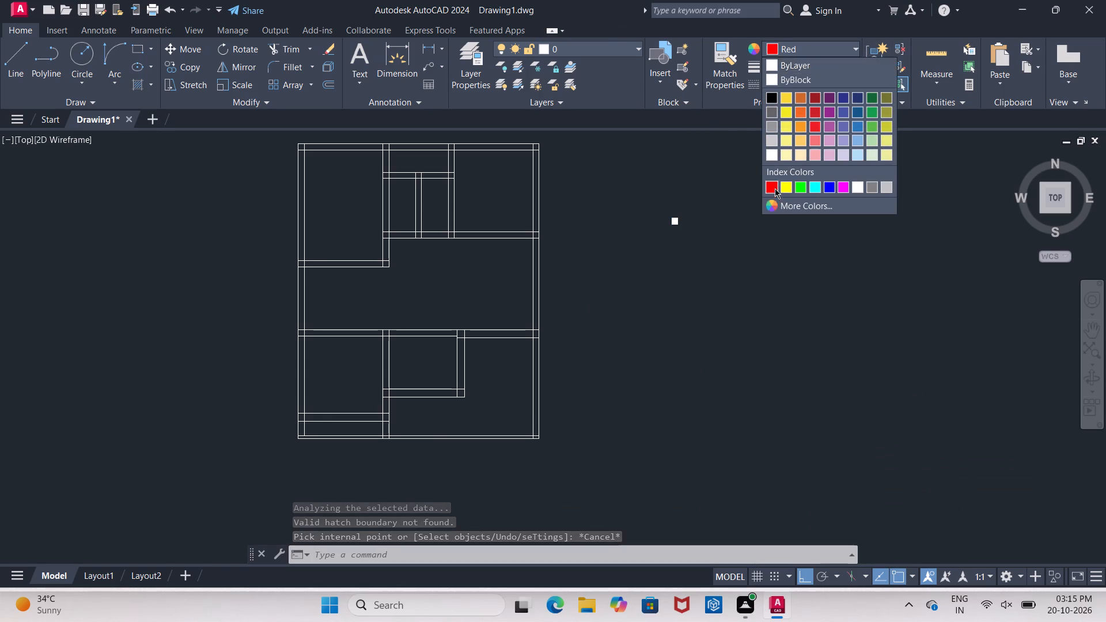
pyautogui.click(24, 66)
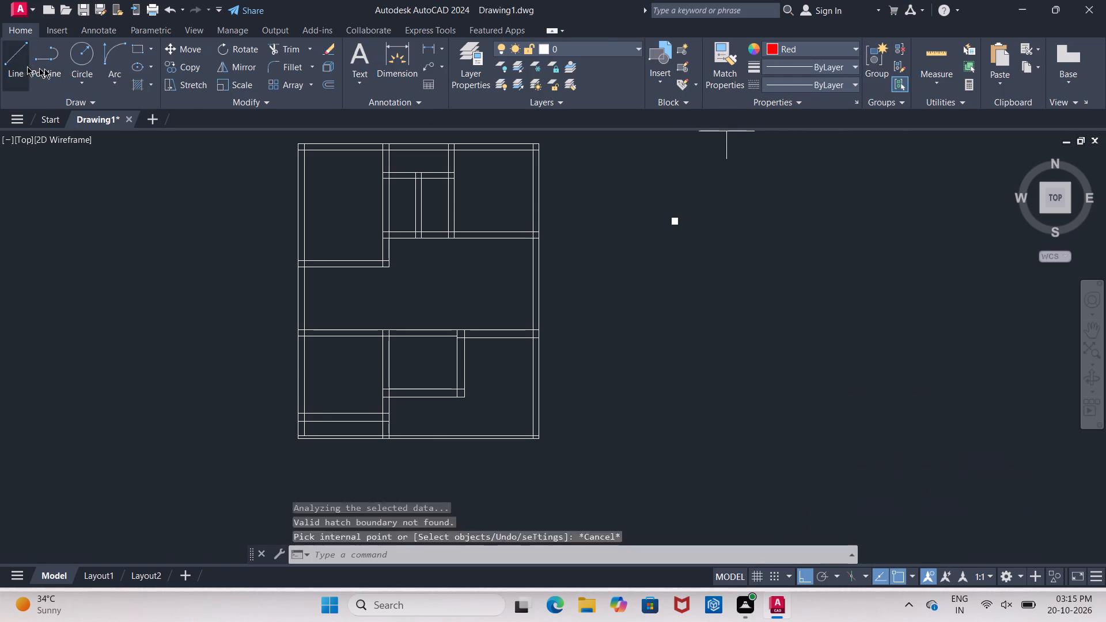
pyautogui.click(635, 310)
pyautogui.click(703, 309)
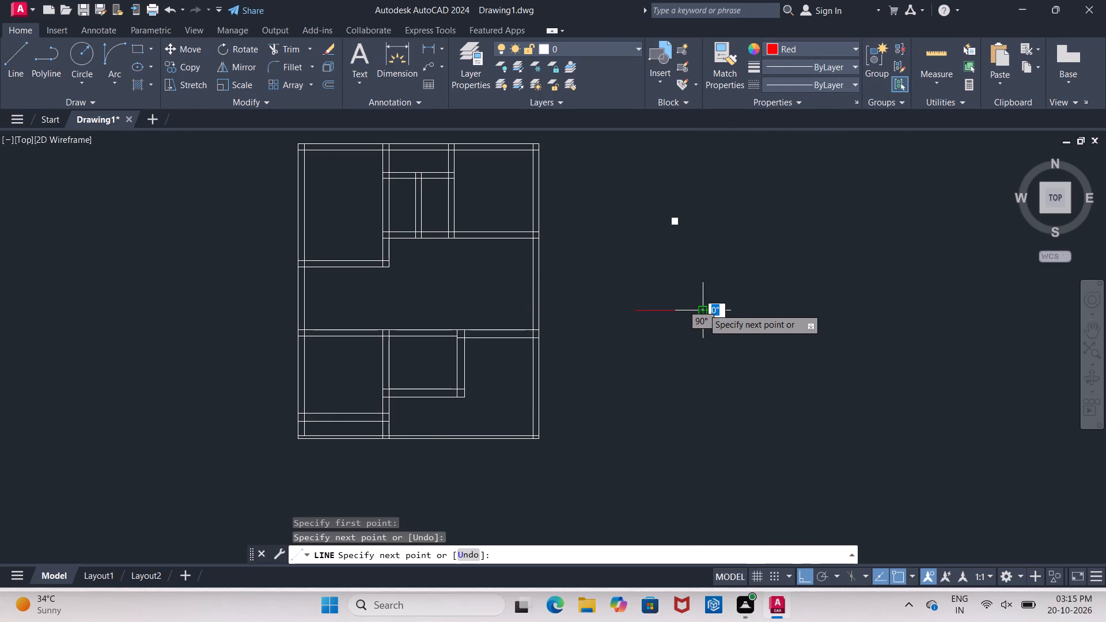
pyautogui.press('Escape')
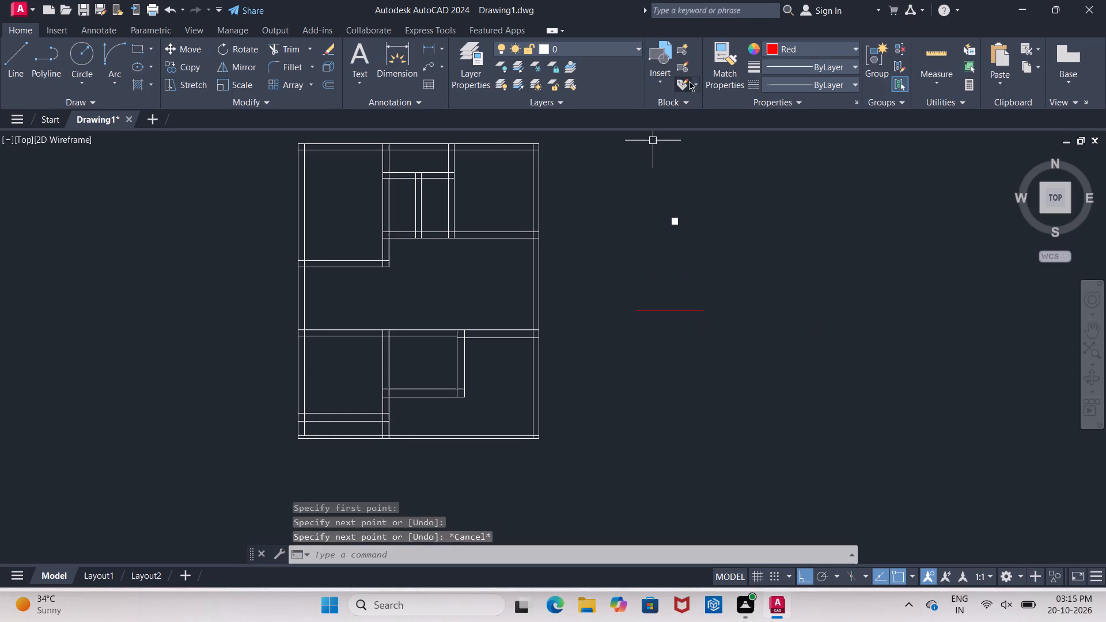
# Match the red line's properties onto the 9" square and its solid hatch.
pyautogui.click(711, 63)
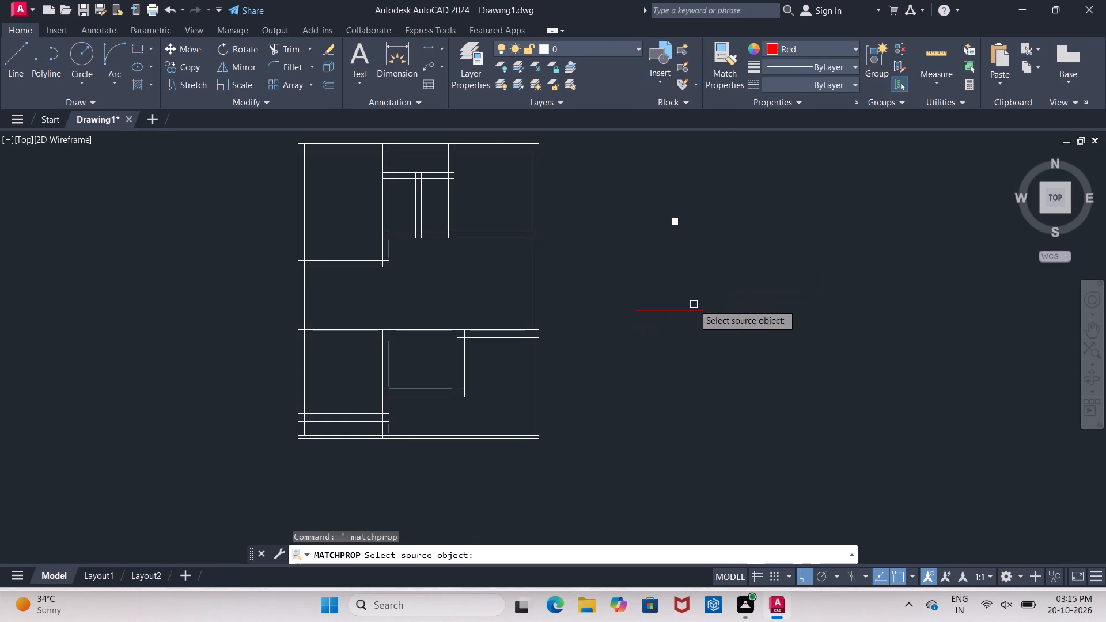
pyautogui.click(692, 308)
pyautogui.click(643, 198)
pyautogui.click(741, 249)
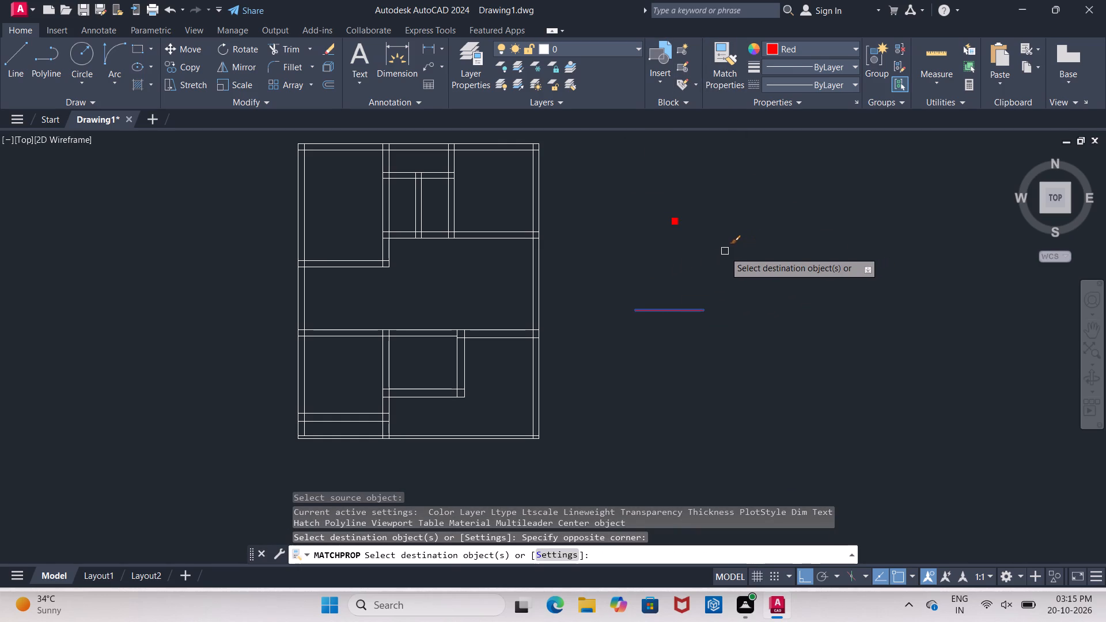
pyautogui.press('Escape')
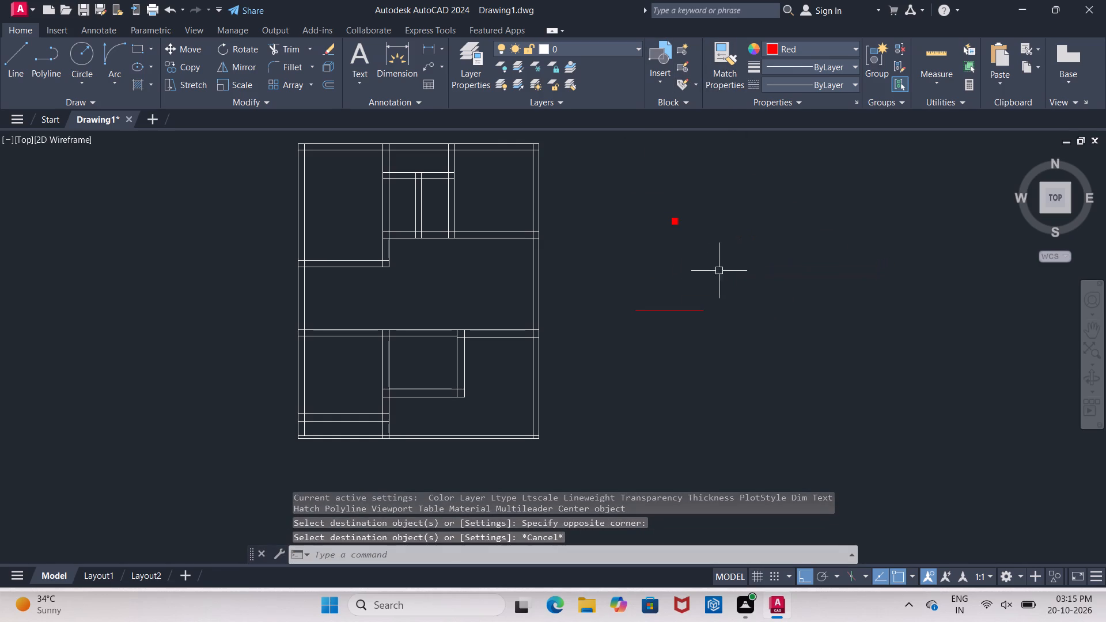
# Erase the red horizontal helper line below the square.
pyautogui.click(691, 308)
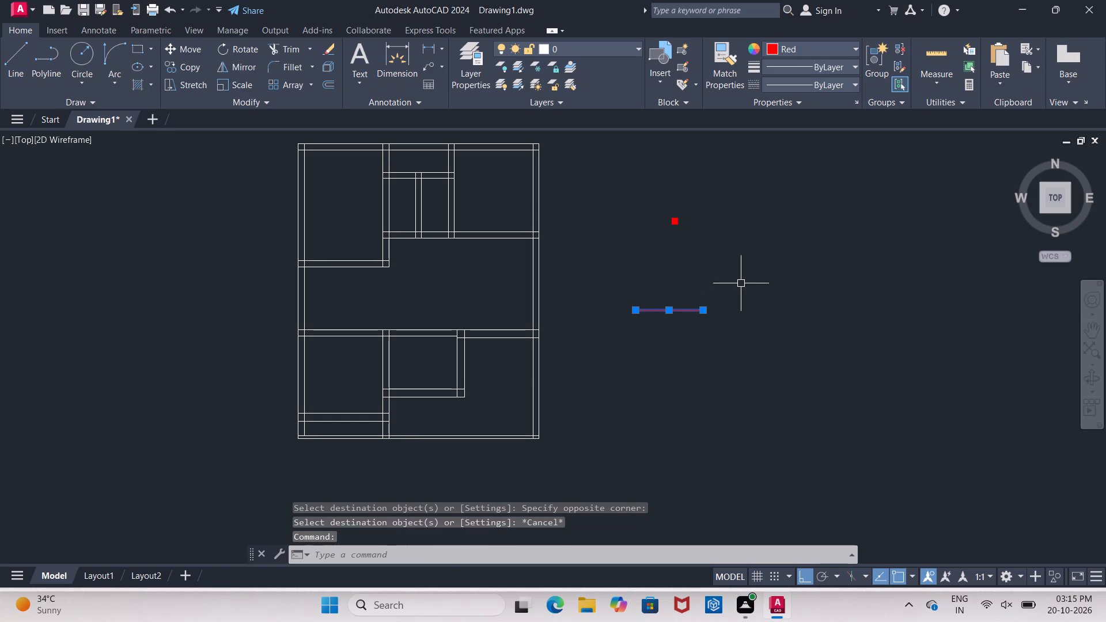
pyautogui.press('Delete')
# Set the current object colour back to ByLayer.
pyautogui.click(846, 48)
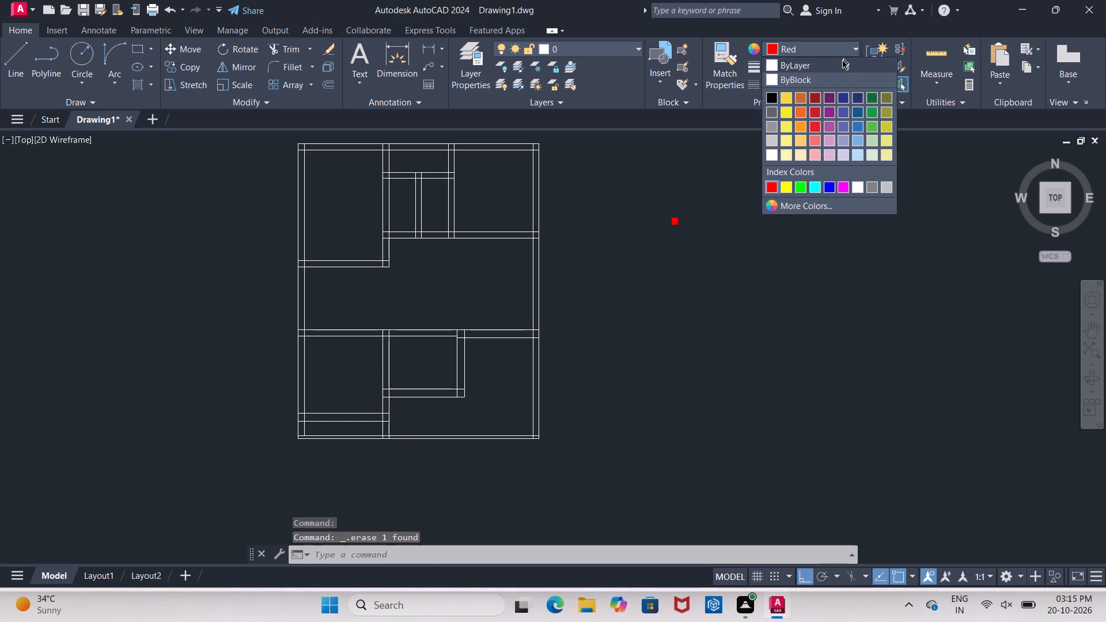
pyautogui.click(840, 63)
pyautogui.click(781, 208)
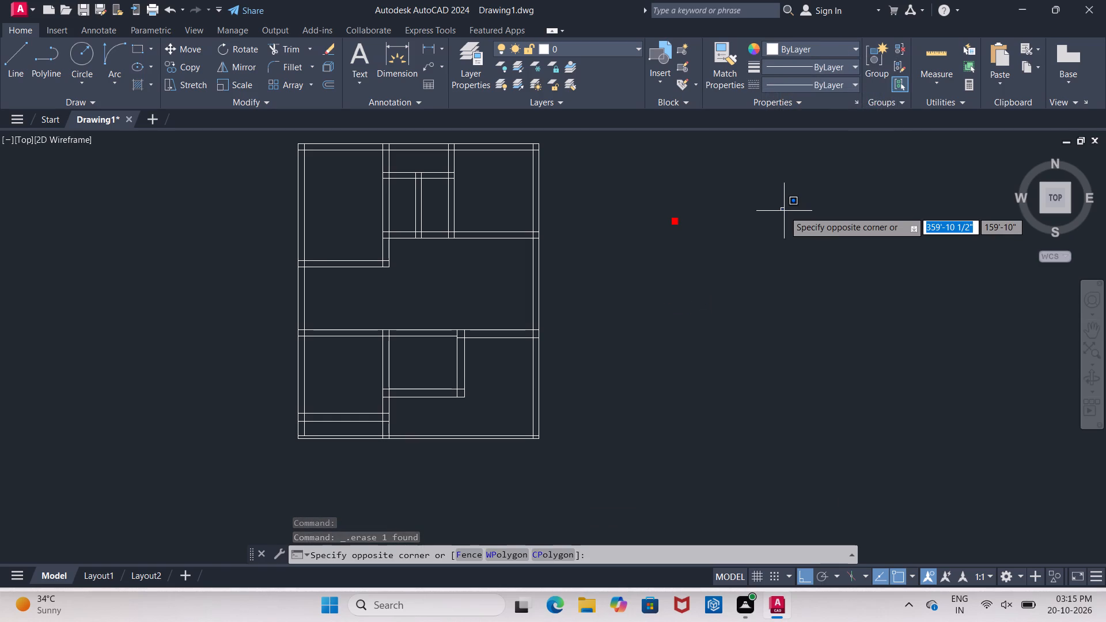
pyautogui.press('Escape')
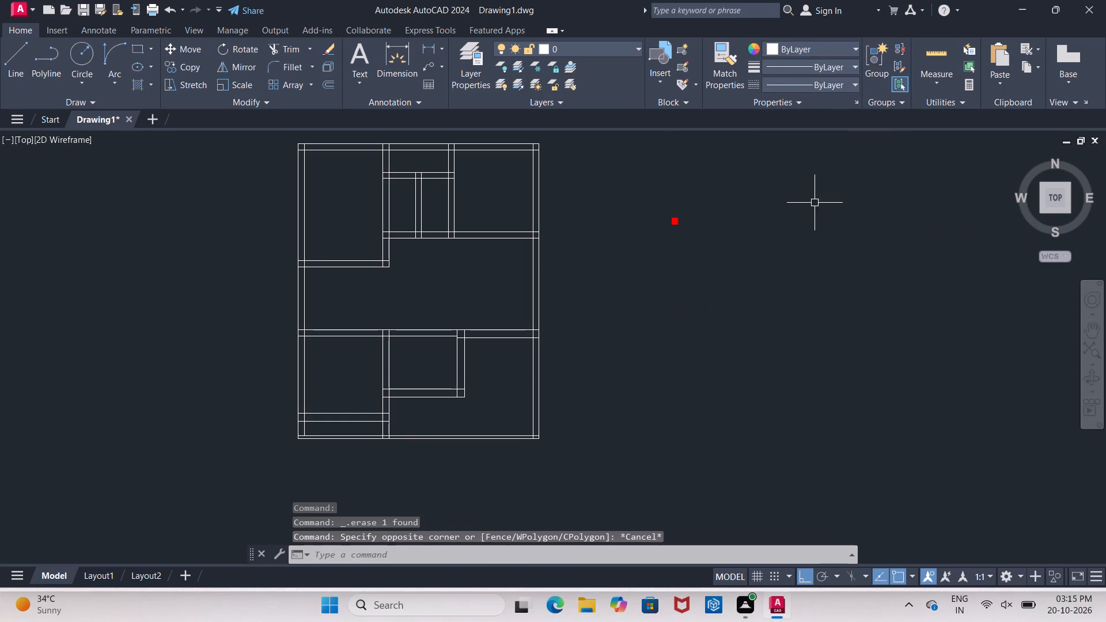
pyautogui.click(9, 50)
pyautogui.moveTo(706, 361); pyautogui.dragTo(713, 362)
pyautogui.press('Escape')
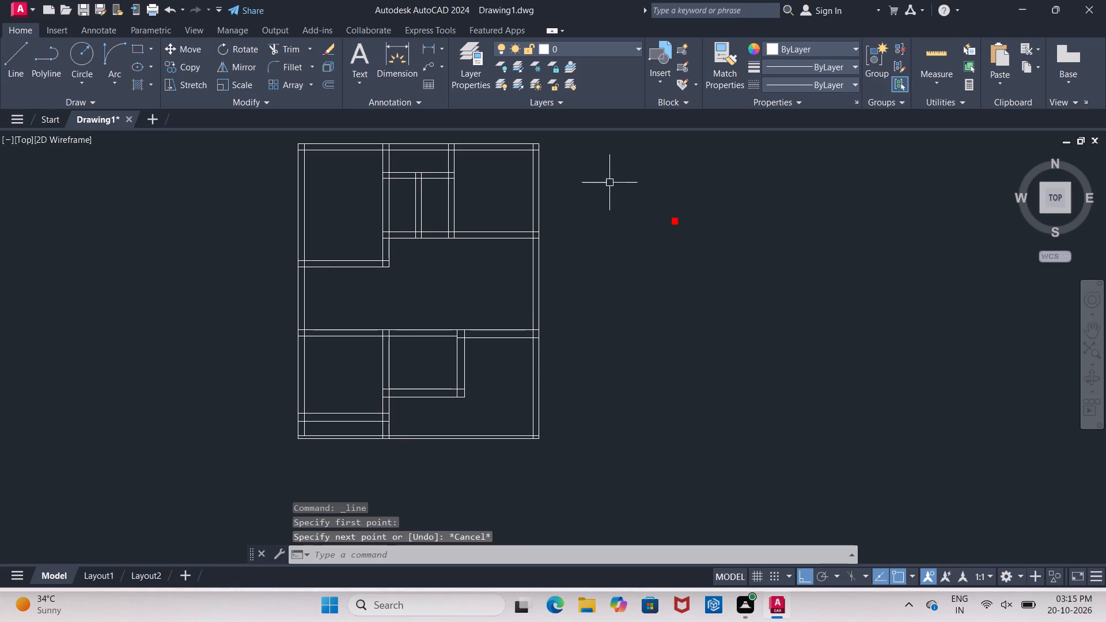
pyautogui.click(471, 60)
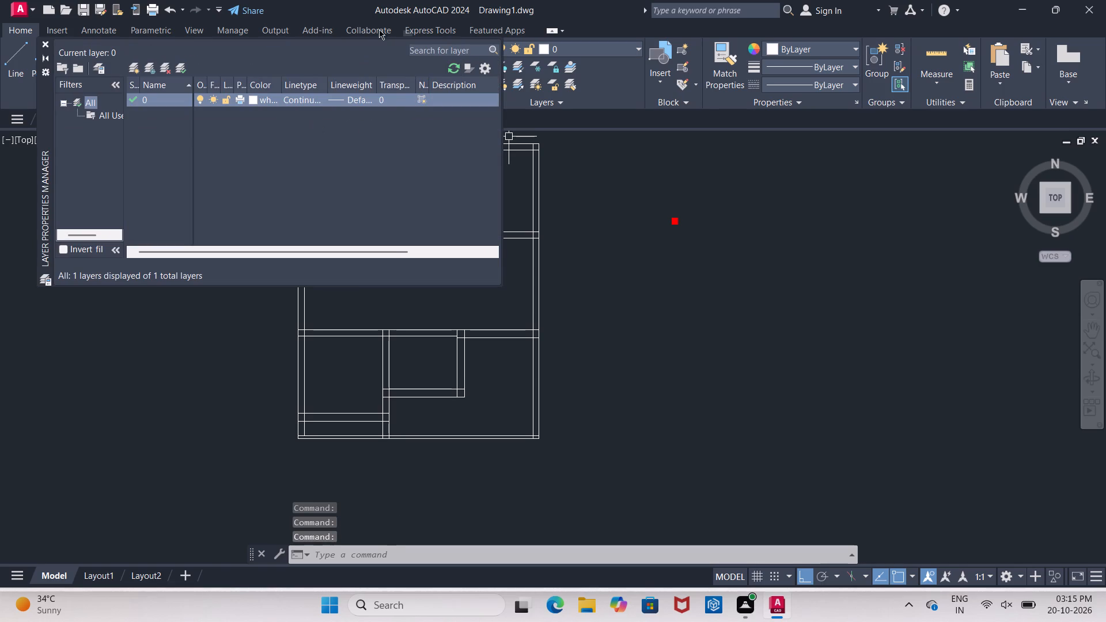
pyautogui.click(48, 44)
# Create a new layer in the drawing, keeping the default name Layer1.
pyautogui.scroll(-1, 209, 200)
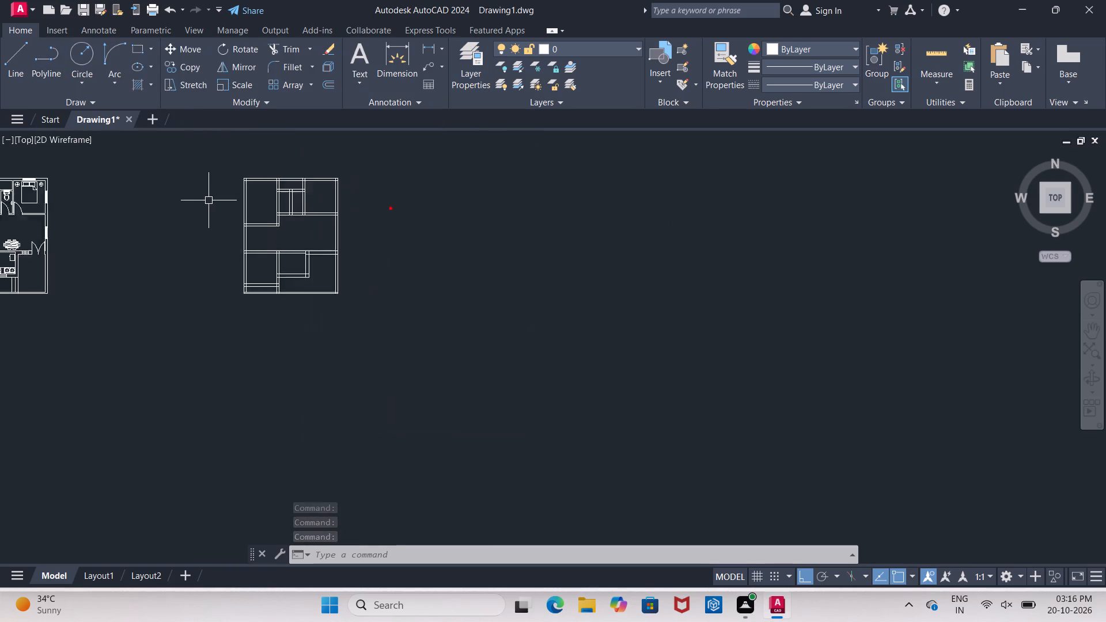
pyautogui.scroll(-2, 209, 200)
pyautogui.moveTo(210, 203); pyautogui.dragTo(472, 206, button='middle')
pyautogui.scroll(3, 301, 237)
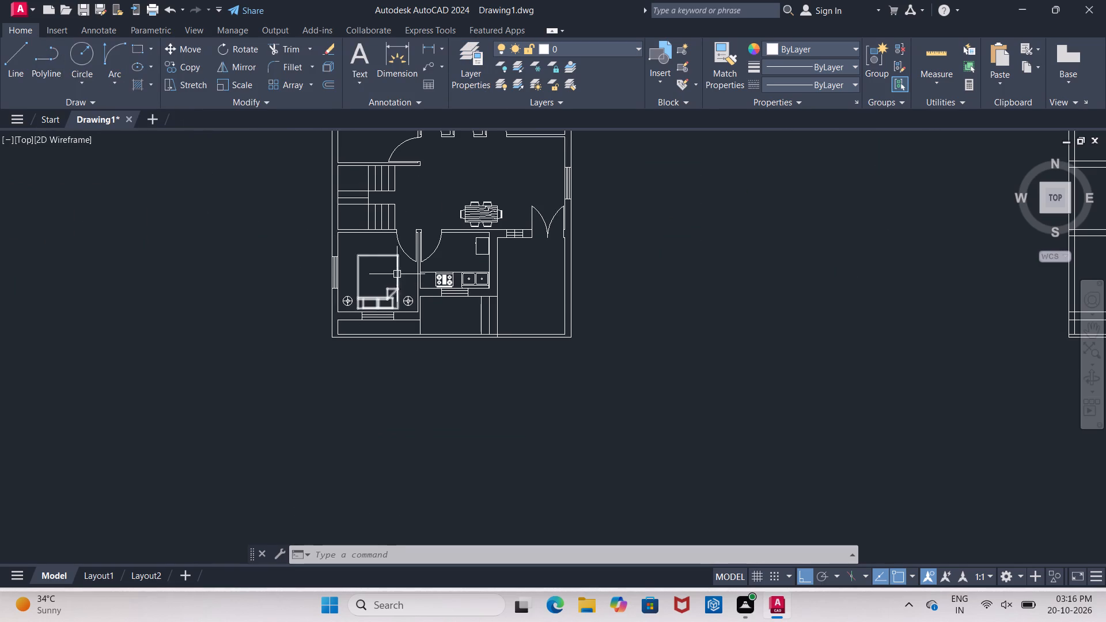
pyautogui.moveTo(450, 268); pyautogui.dragTo(388, 304, button='middle')
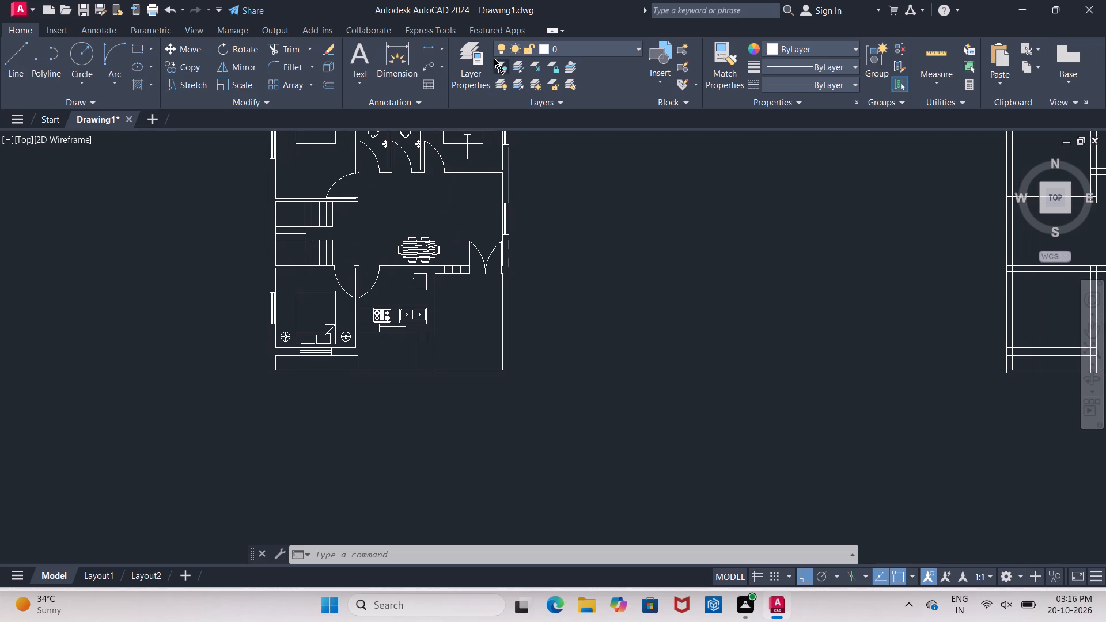
pyautogui.click(488, 56)
pyautogui.rightClick(229, 141)
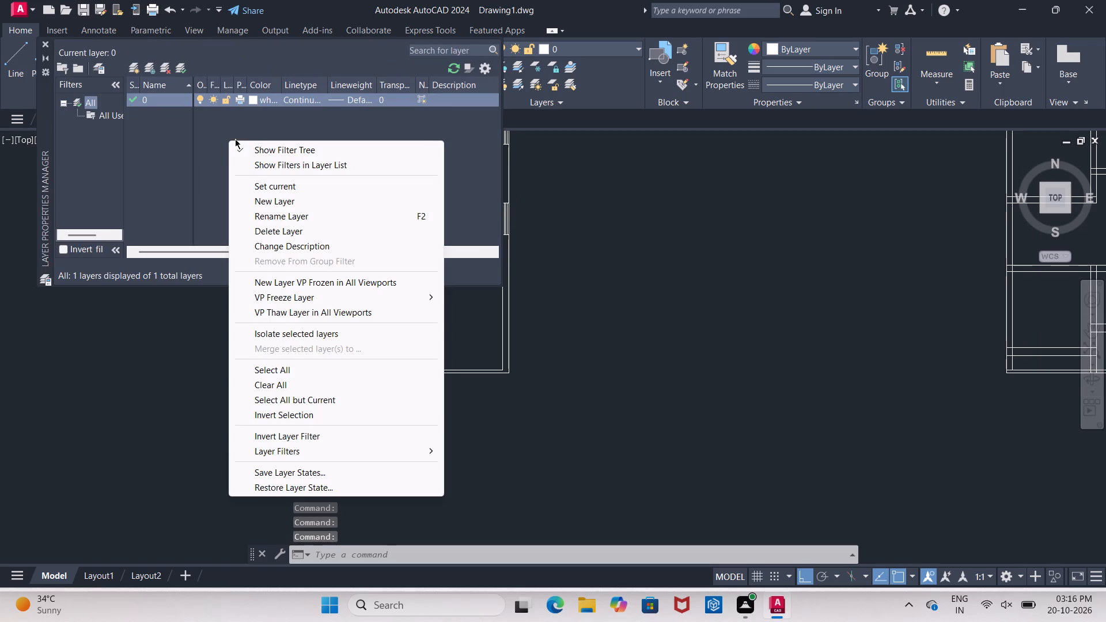
pyautogui.click(284, 203)
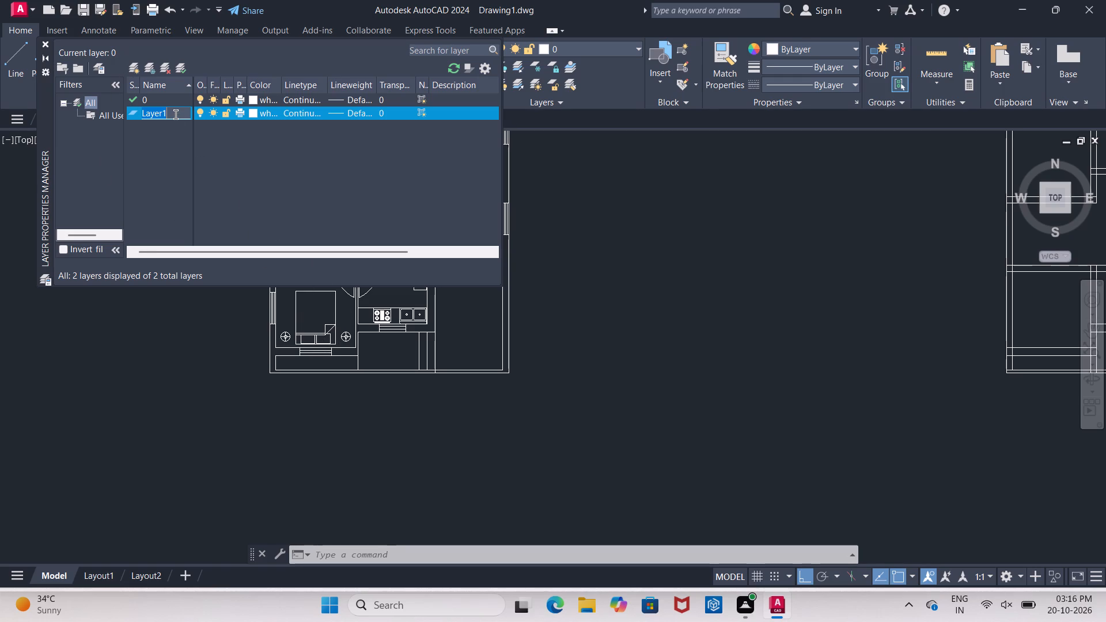
pyautogui.click(224, 146)
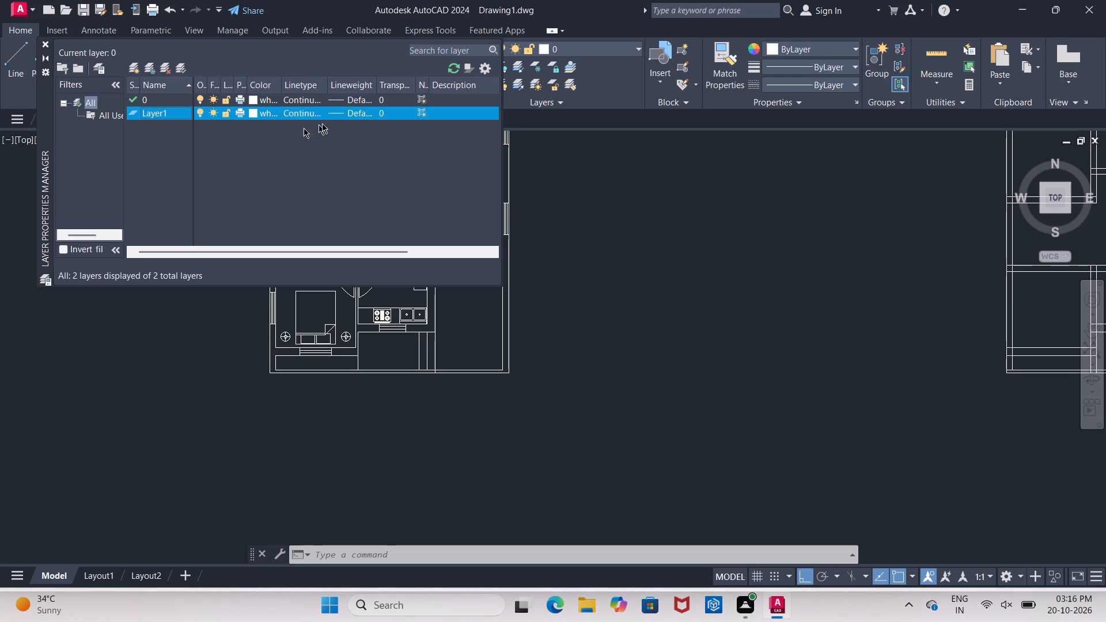
# Load the ACAD_ISO02W100 ISO dash linetype and assign it to Layer1.
pyautogui.click(308, 113)
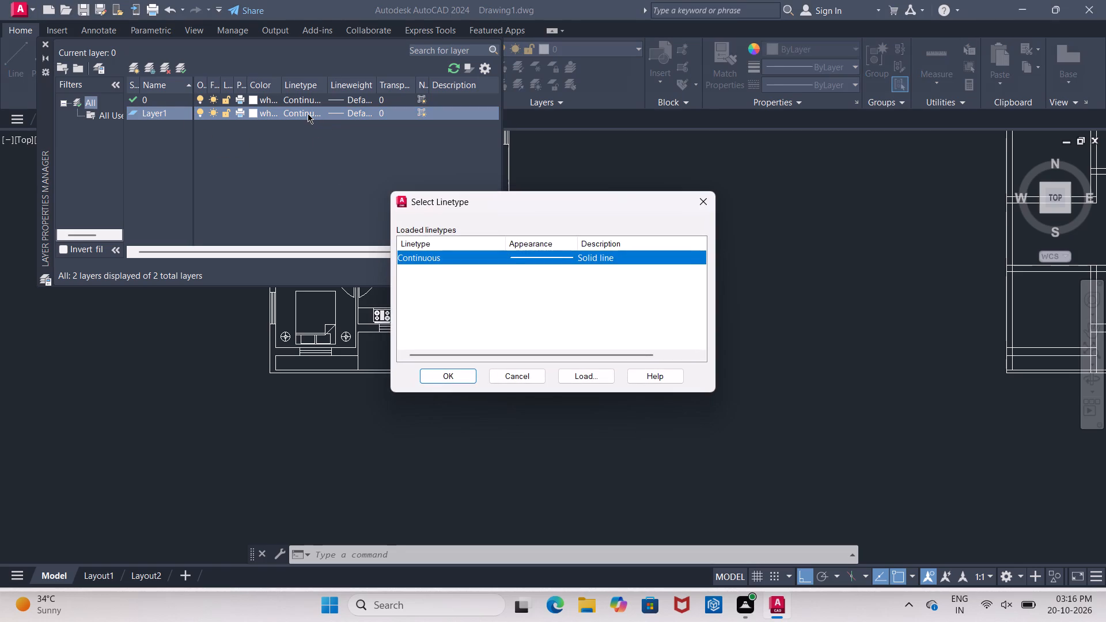
pyautogui.click(588, 382)
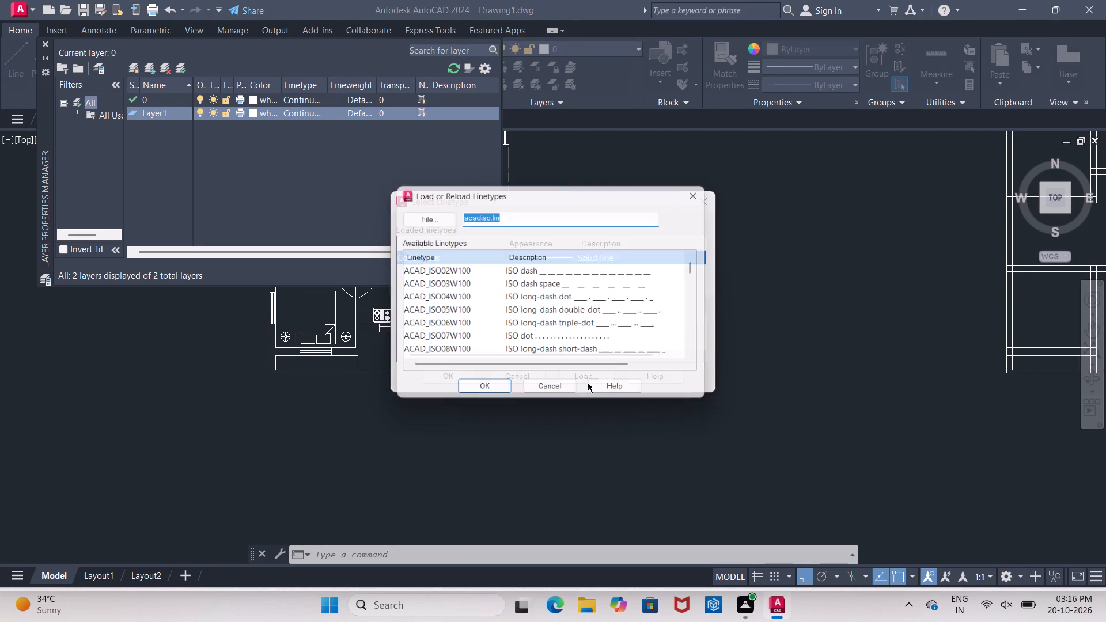
pyautogui.click(525, 270)
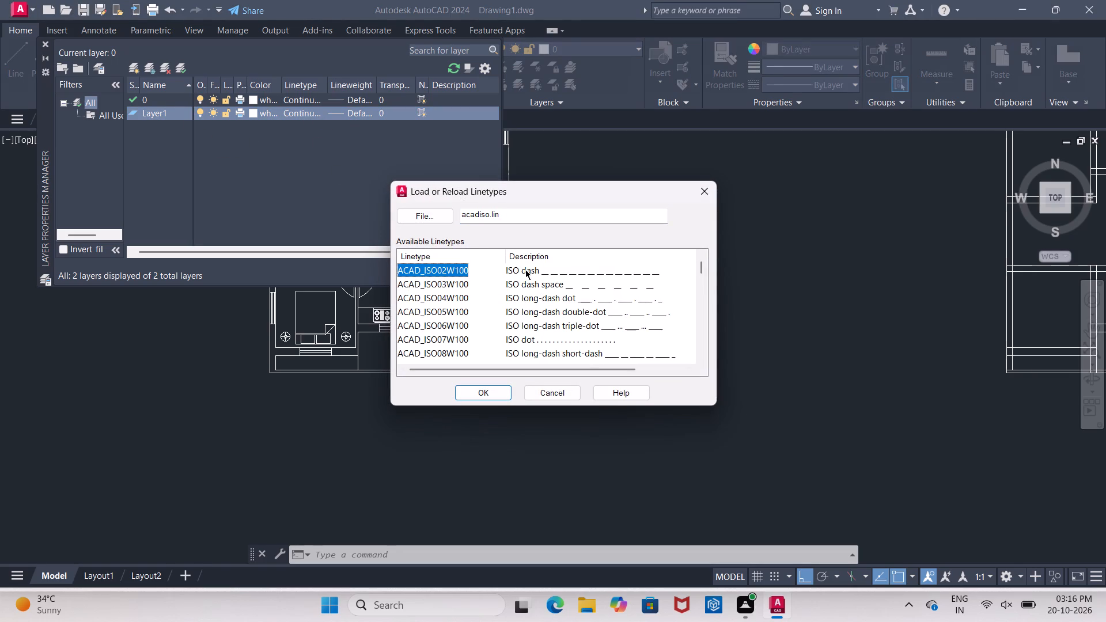
pyautogui.click(483, 389)
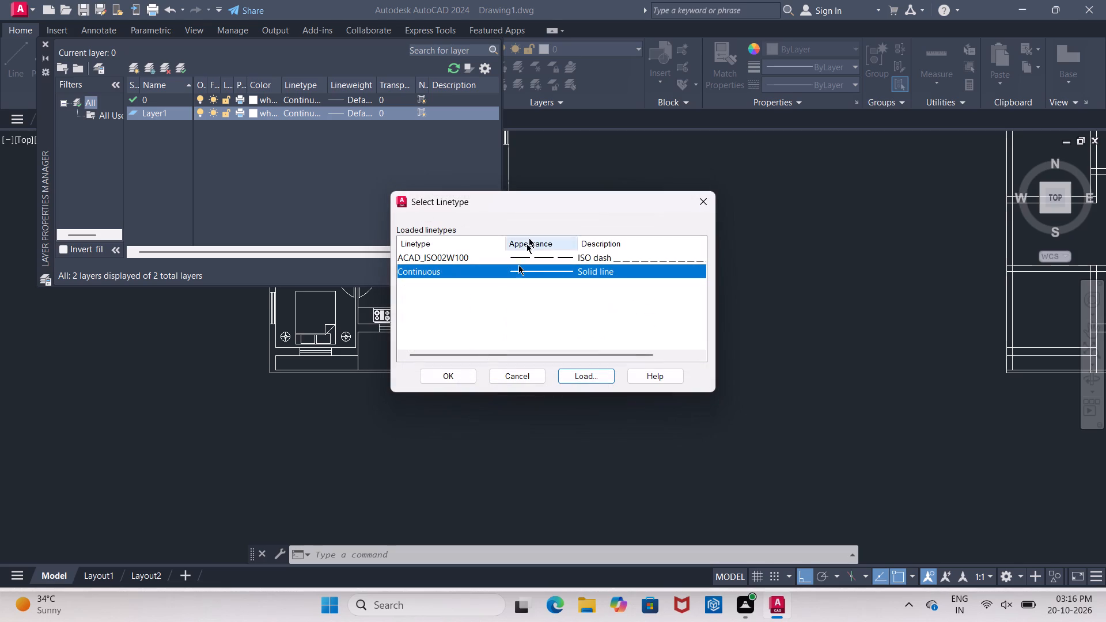
pyautogui.click(532, 255)
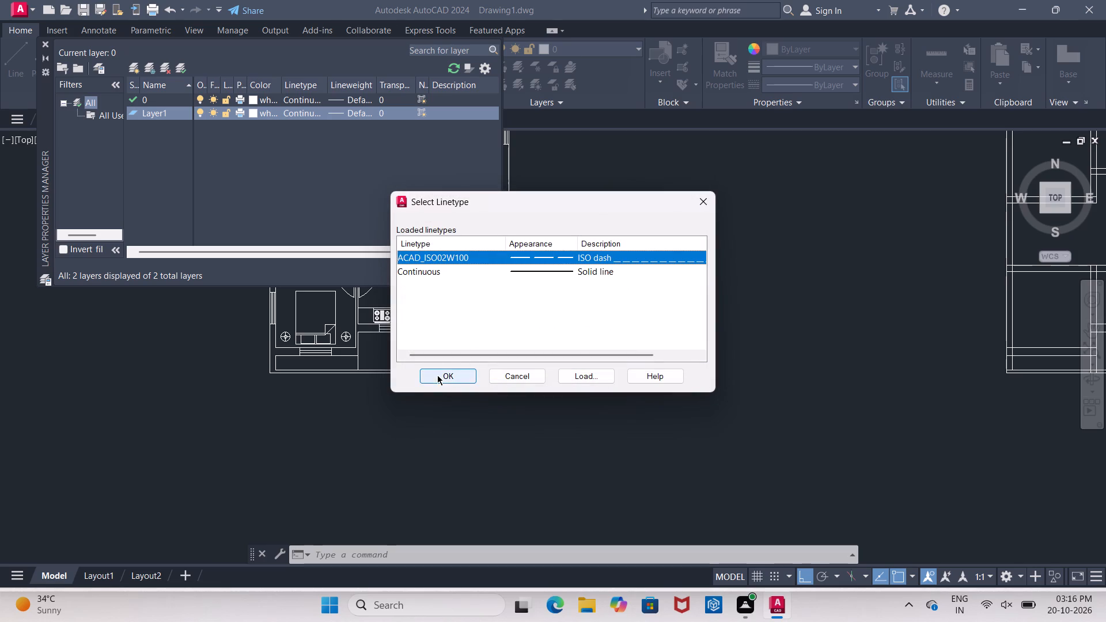
pyautogui.click(437, 375)
pyautogui.click(50, 44)
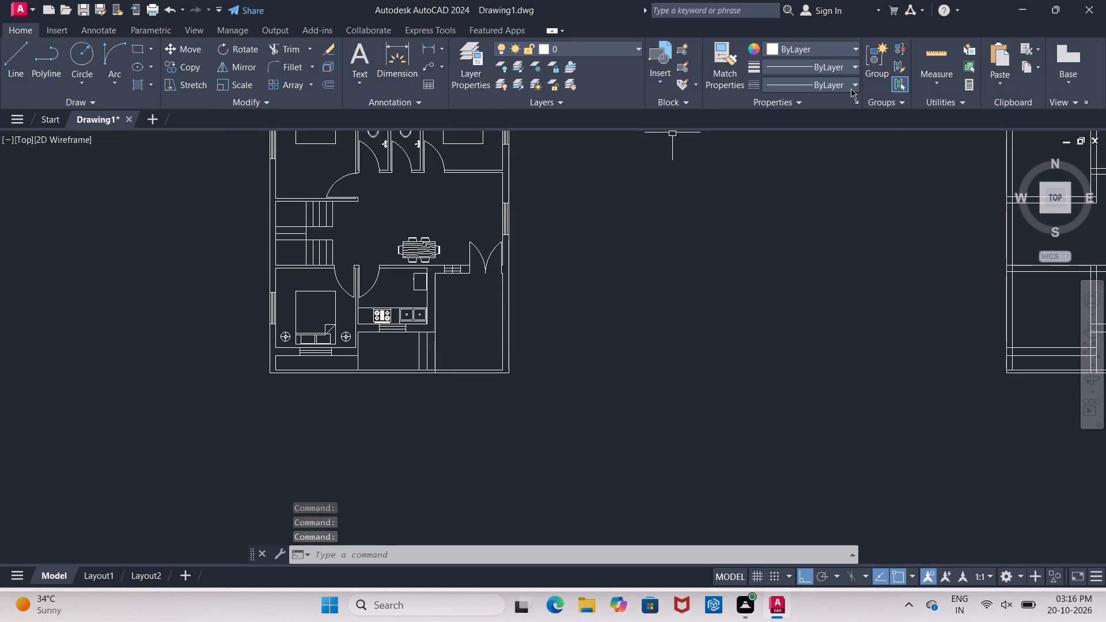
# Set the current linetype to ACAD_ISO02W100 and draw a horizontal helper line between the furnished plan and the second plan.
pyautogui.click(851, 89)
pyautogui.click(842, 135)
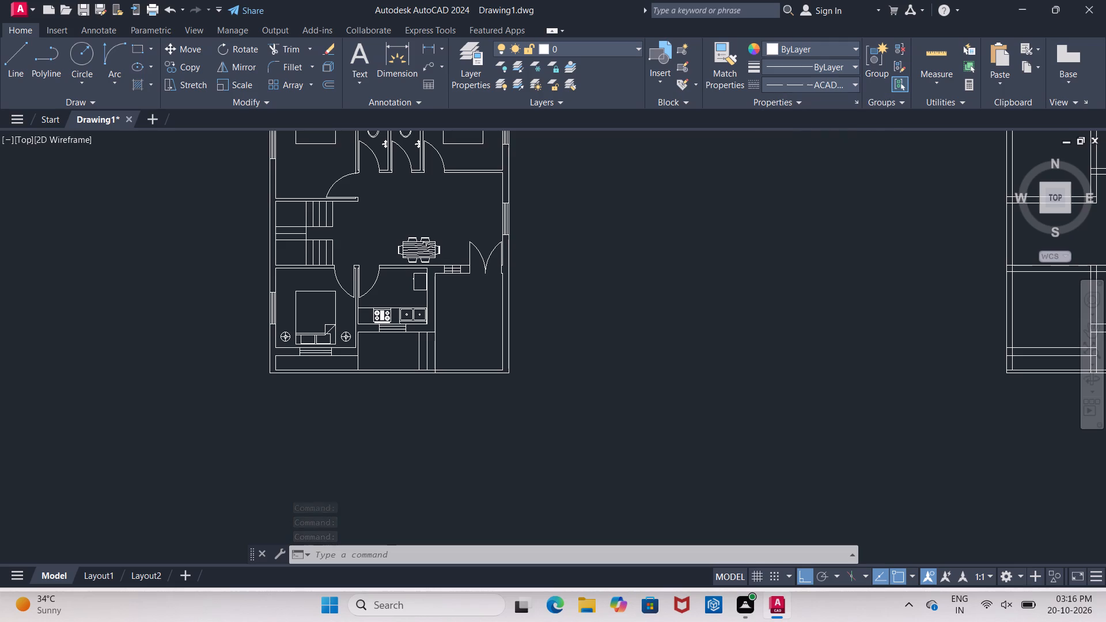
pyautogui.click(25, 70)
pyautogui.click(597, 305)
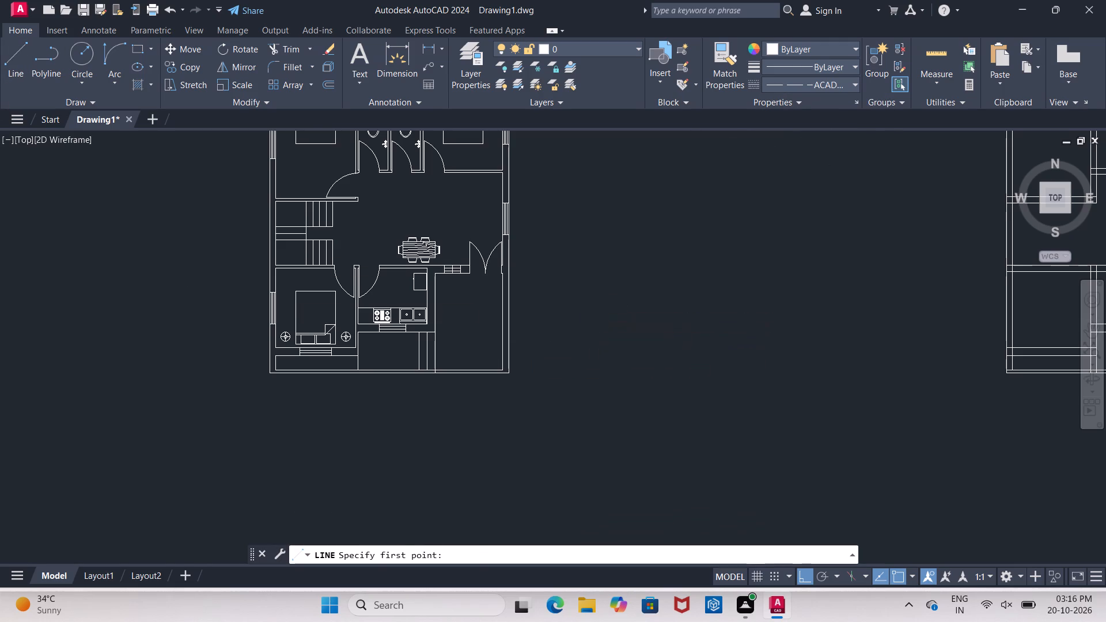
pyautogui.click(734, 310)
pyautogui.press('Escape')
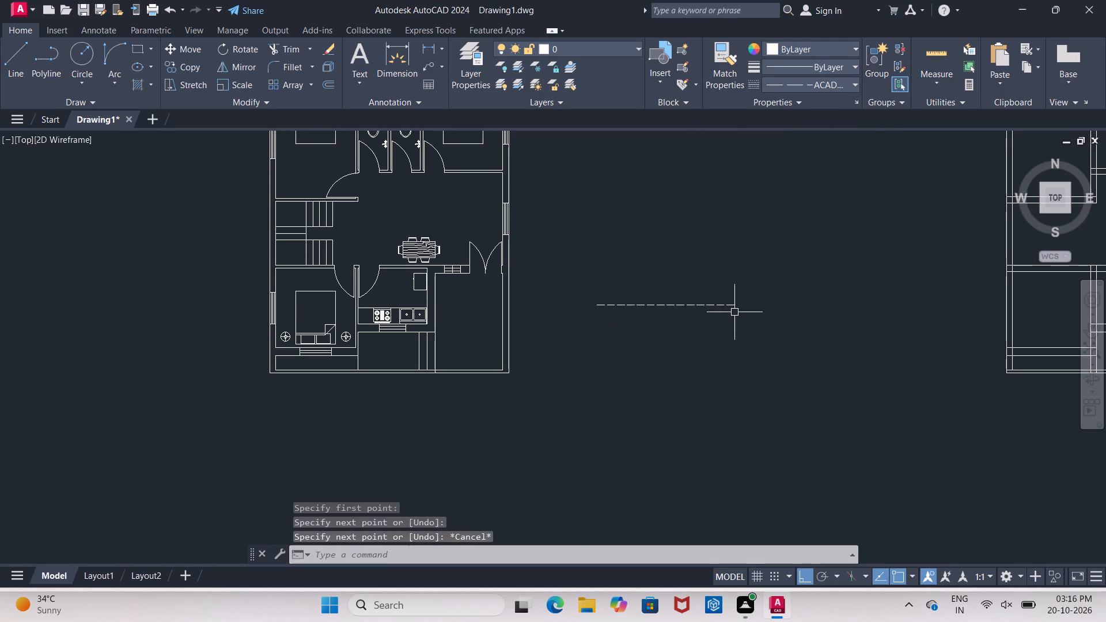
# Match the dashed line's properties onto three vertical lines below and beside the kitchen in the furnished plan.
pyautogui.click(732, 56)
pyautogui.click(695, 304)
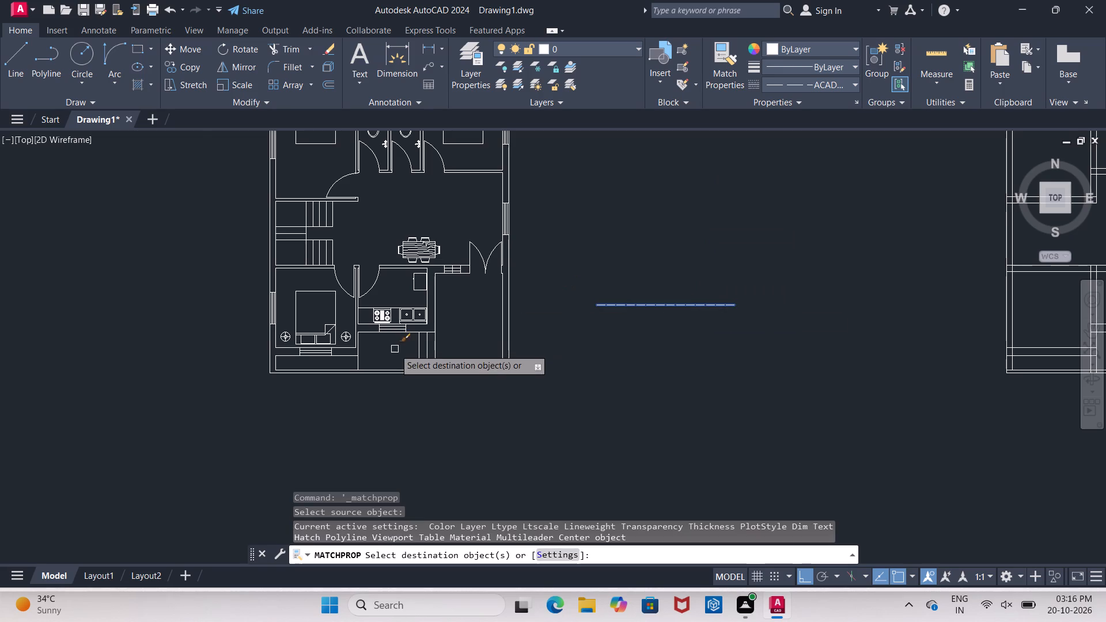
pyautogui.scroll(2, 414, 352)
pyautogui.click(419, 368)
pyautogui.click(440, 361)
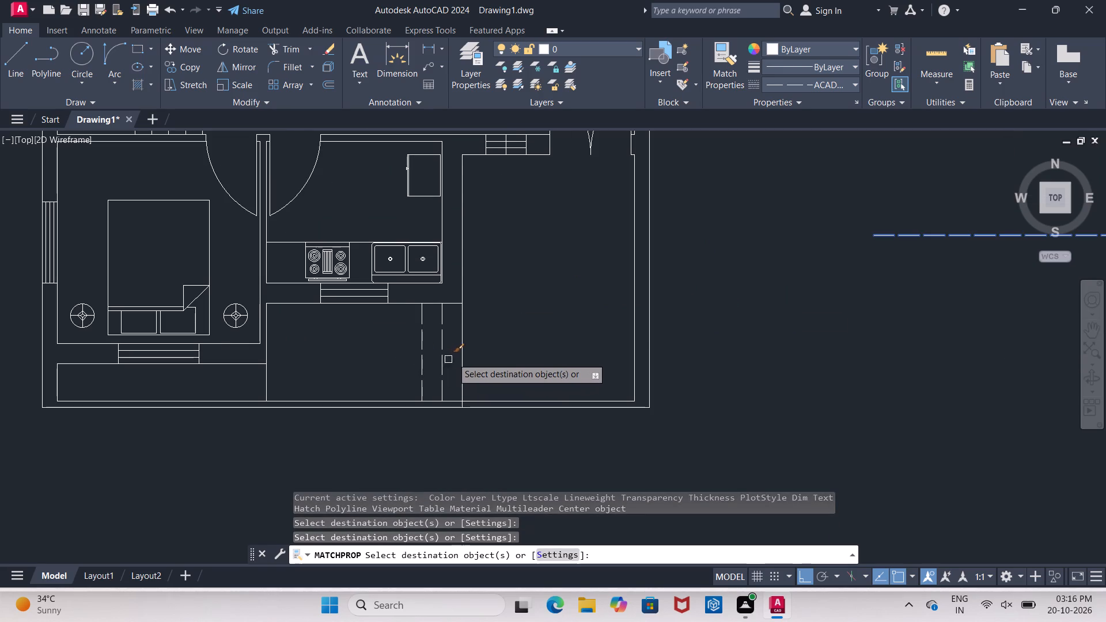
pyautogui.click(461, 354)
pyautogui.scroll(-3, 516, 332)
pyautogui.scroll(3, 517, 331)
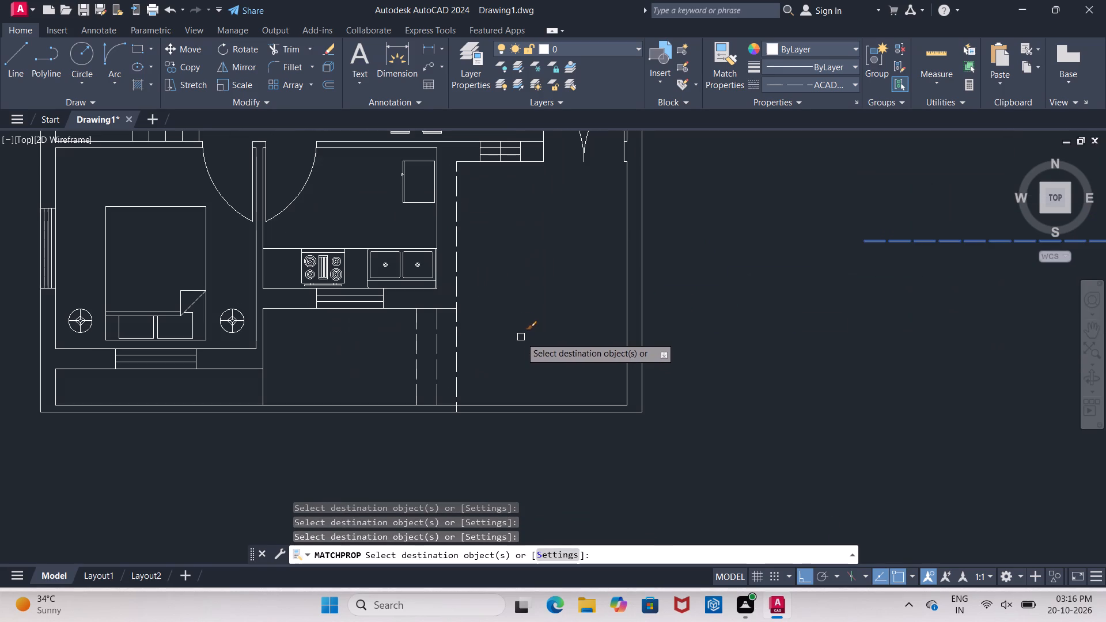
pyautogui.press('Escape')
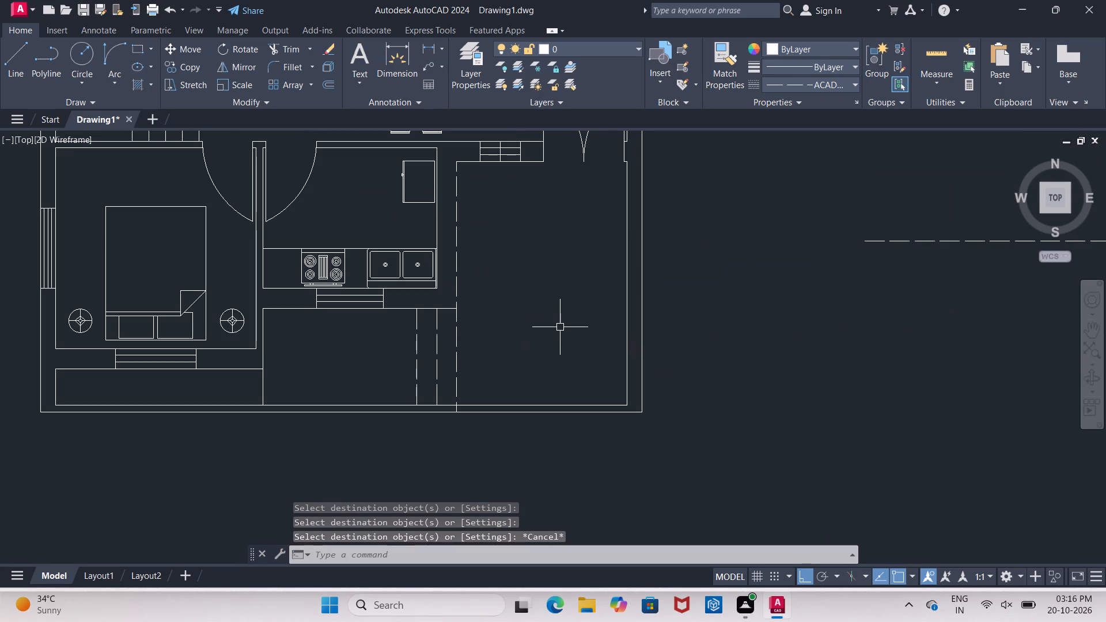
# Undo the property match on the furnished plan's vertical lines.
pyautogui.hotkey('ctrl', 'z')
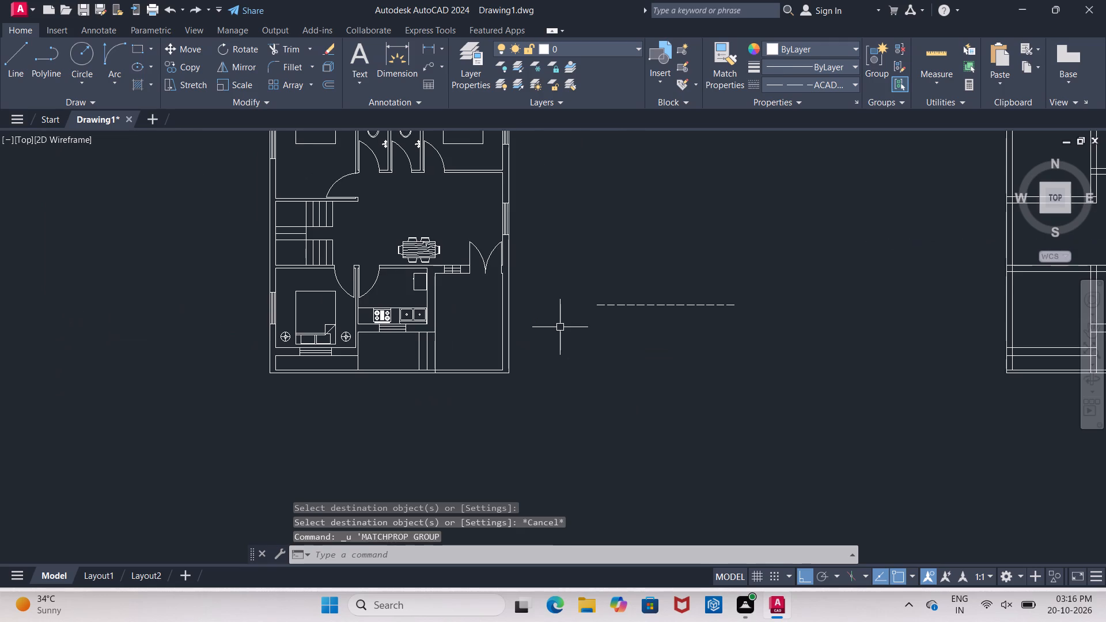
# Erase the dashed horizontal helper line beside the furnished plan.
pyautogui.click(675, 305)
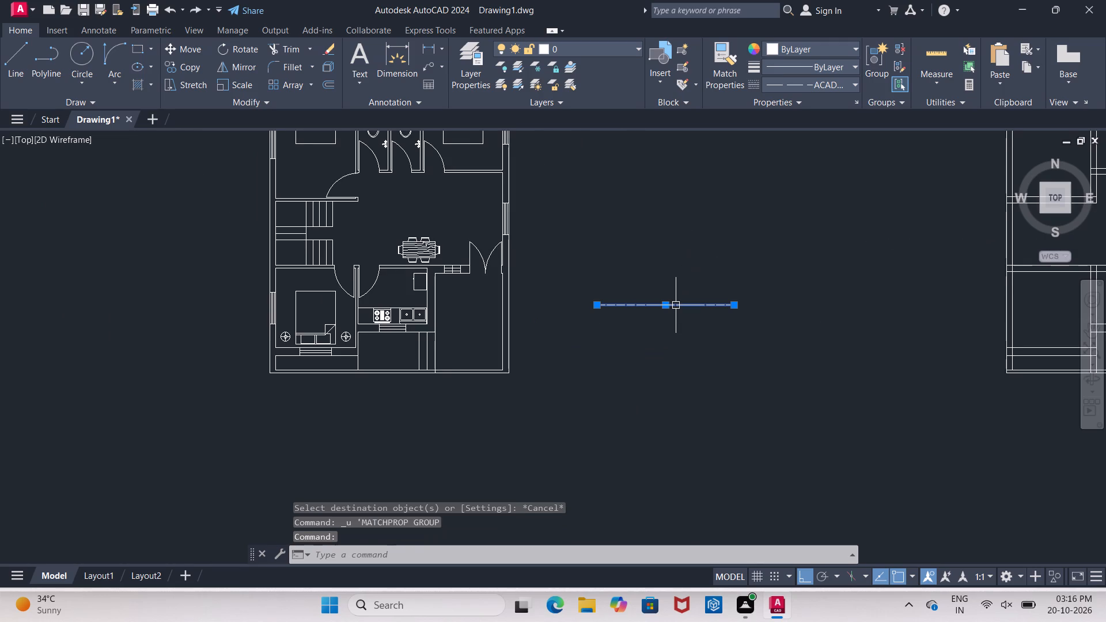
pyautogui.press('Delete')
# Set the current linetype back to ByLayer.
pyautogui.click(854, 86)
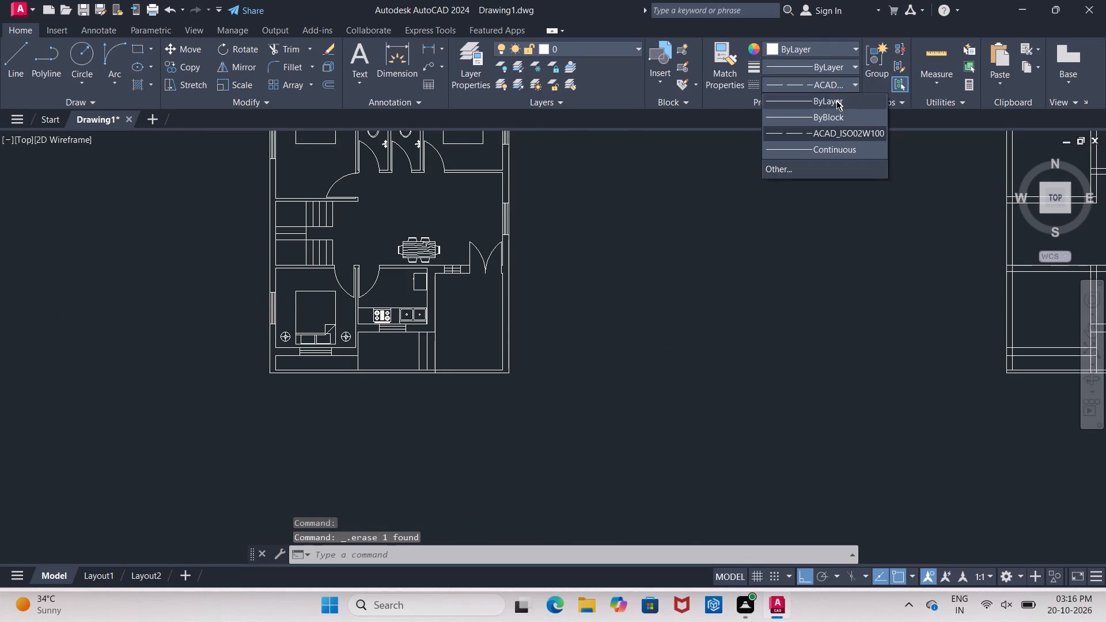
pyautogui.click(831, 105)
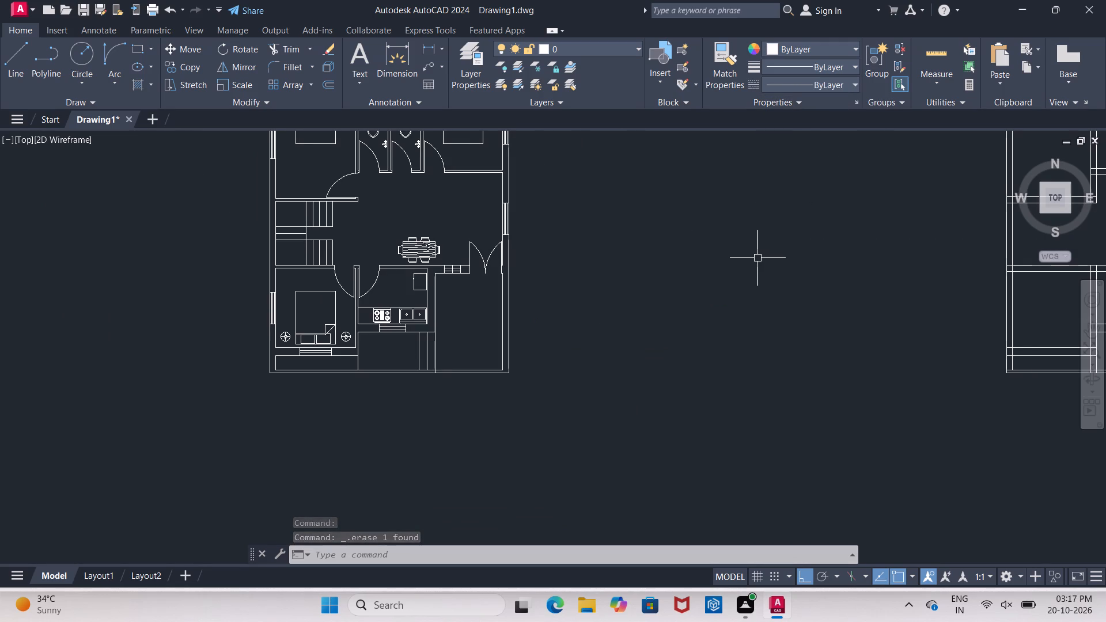
# With Ortho off, copy the red hatched square by its lower-right corner into the upper-right outer wall corner of the second plan.
pyautogui.scroll(-2, 757, 258)
pyautogui.moveTo(790, 271); pyautogui.dragTo(377, 195, button='middle')
pyautogui.moveTo(689, 180); pyautogui.dragTo(652, 291, button='middle')
pyautogui.scroll(4, 527, 237)
pyautogui.click(550, 261)
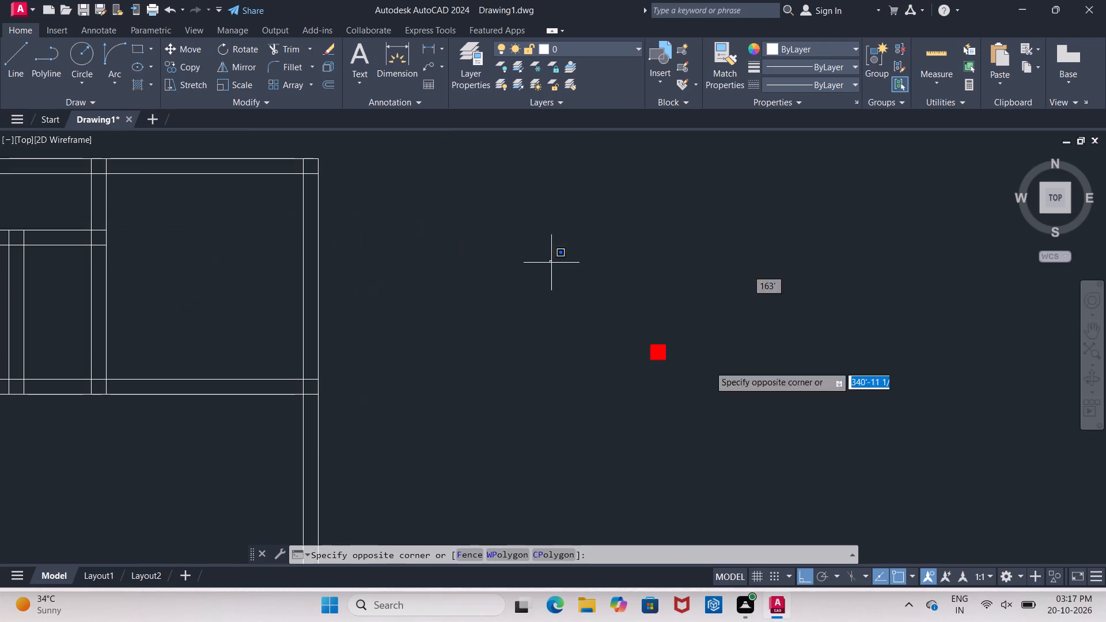
pyautogui.click(767, 461)
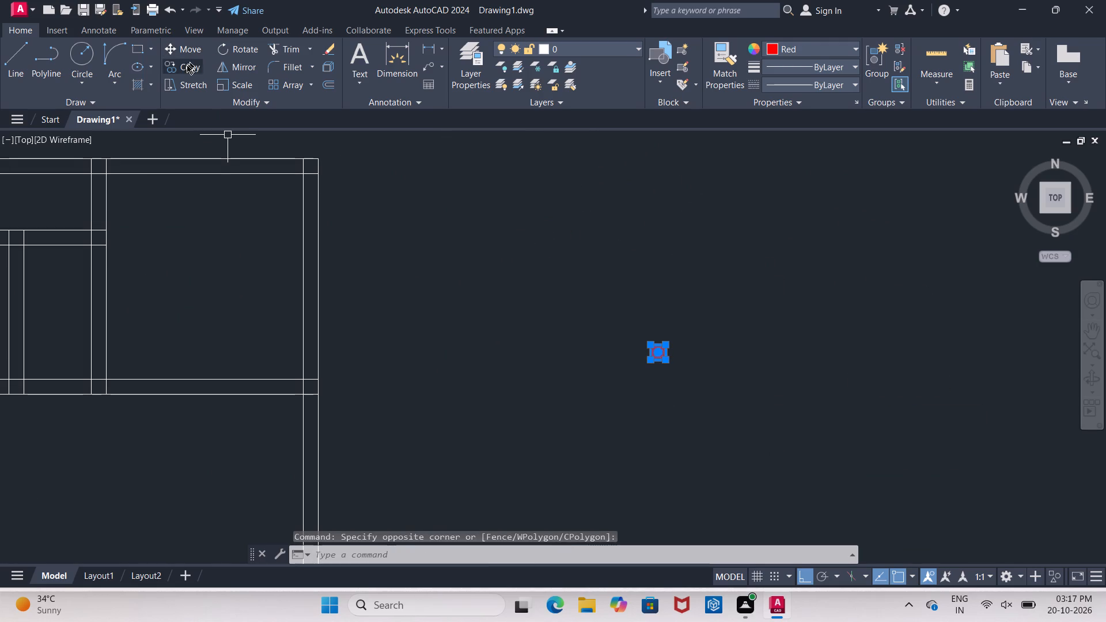
pyautogui.click(186, 66)
pyautogui.scroll(2, 672, 378)
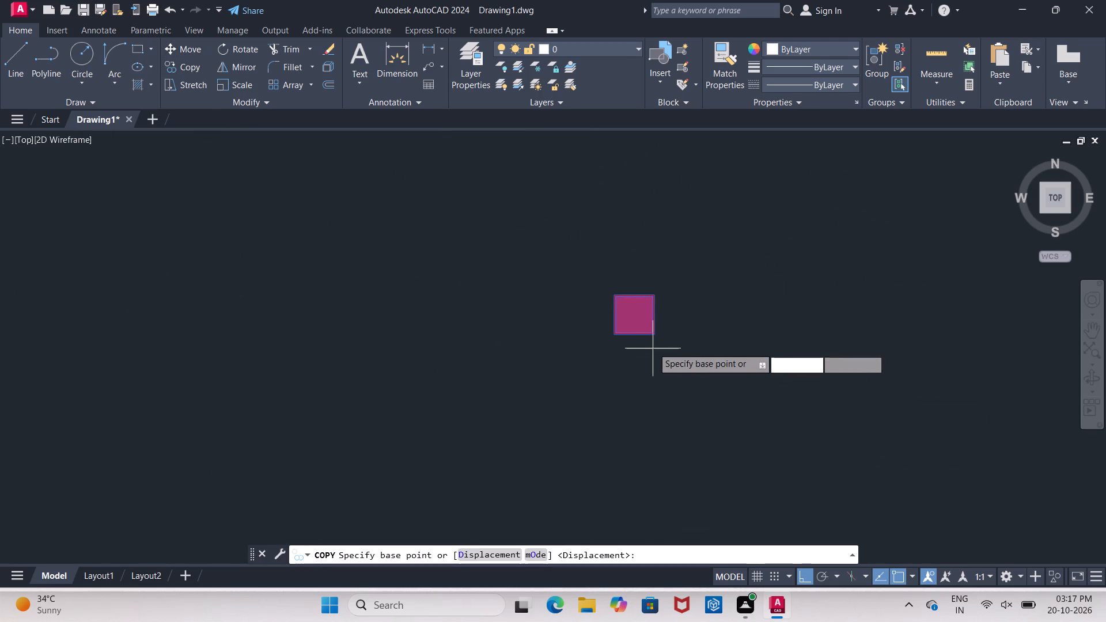
pyautogui.click(652, 335)
pyautogui.moveTo(390, 286); pyautogui.dragTo(658, 321, button='middle')
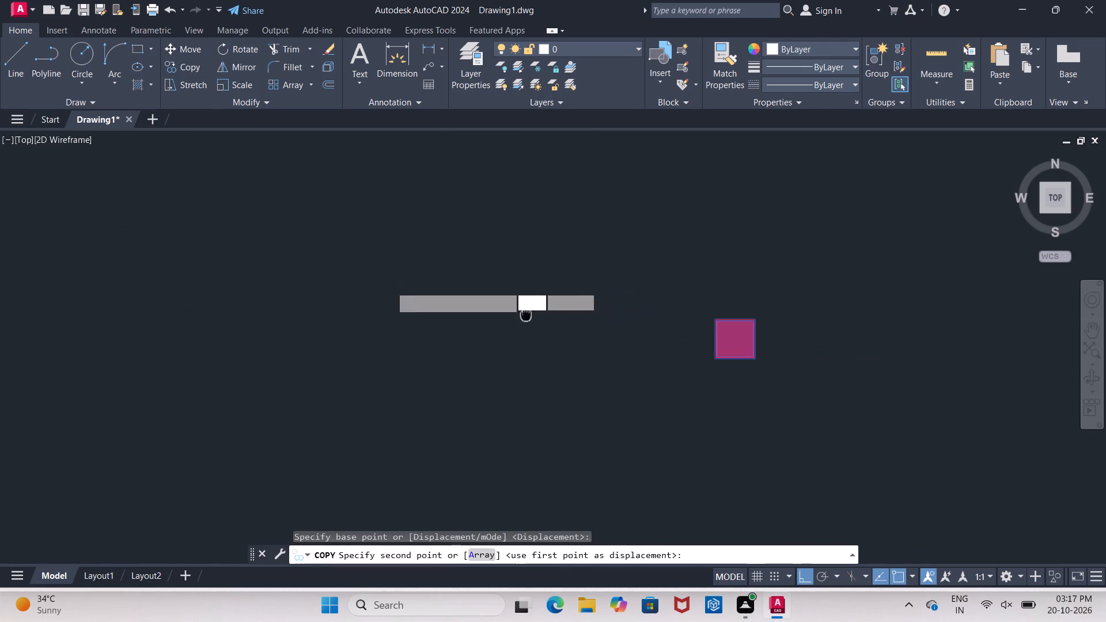
pyautogui.moveTo(658, 321); pyautogui.dragTo(857, 310, button='middle')
pyautogui.scroll(-1, 849, 310)
pyautogui.click(800, 577)
pyautogui.moveTo(610, 369); pyautogui.dragTo(650, 433, button='middle')
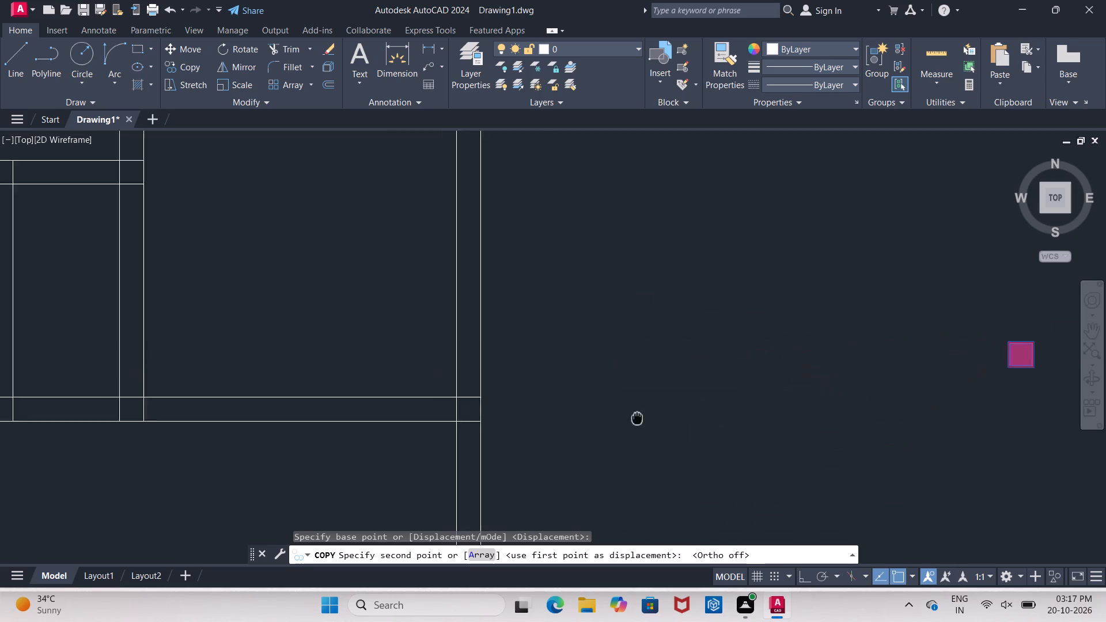
pyautogui.moveTo(650, 433); pyautogui.dragTo(692, 483, button='middle')
pyautogui.moveTo(558, 257); pyautogui.dragTo(590, 381, button='middle')
pyautogui.scroll(3, 583, 306)
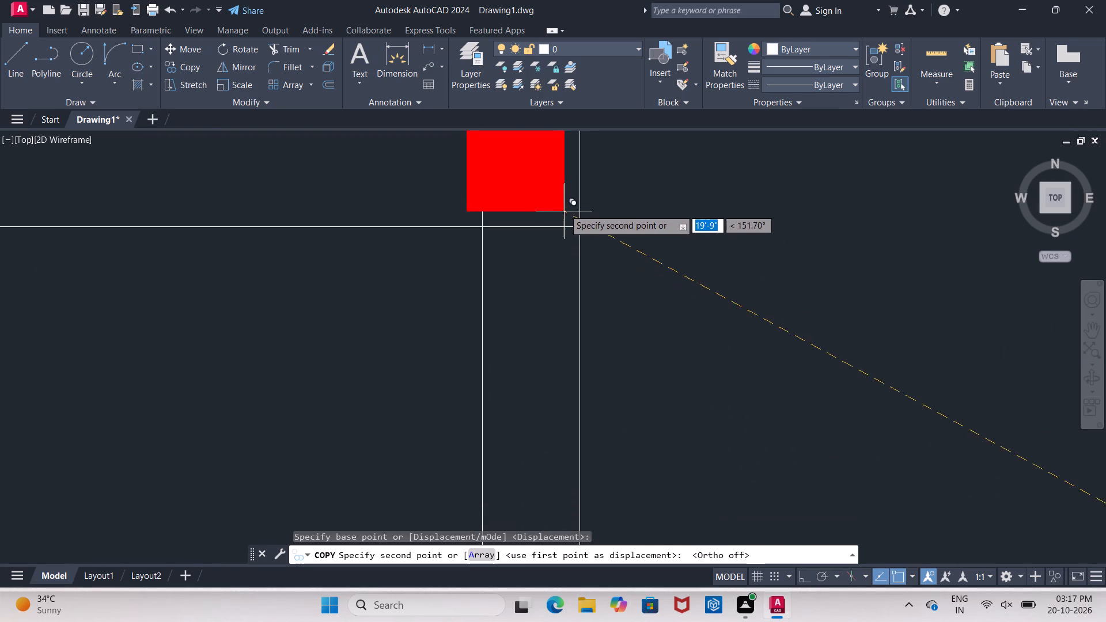
pyautogui.click(580, 230)
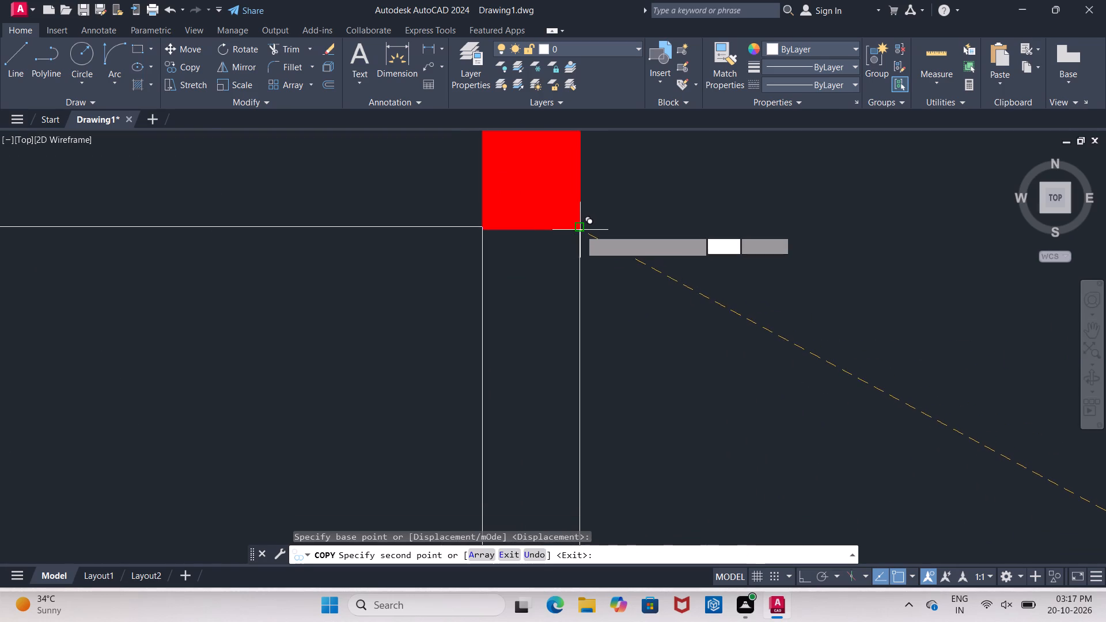
pyautogui.scroll(-5, 580, 230)
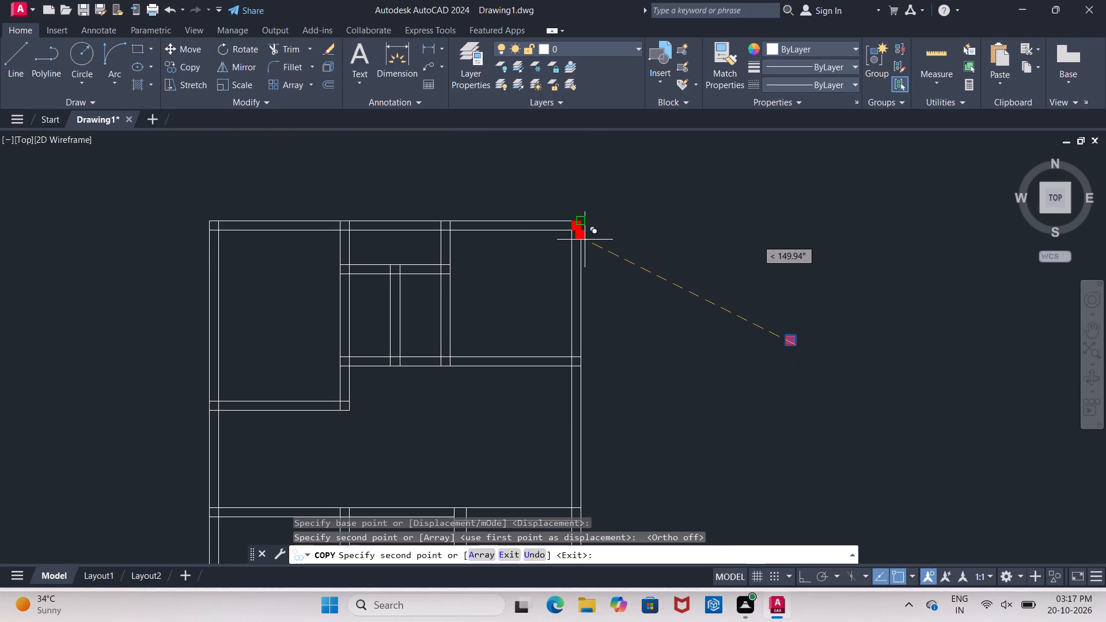
pyautogui.press('Escape')
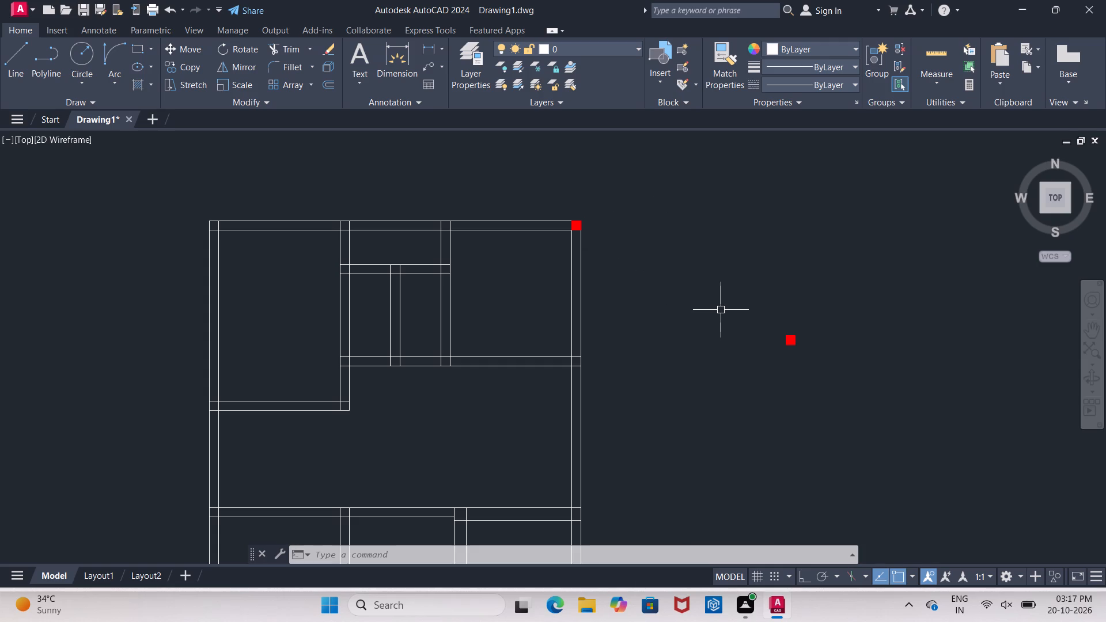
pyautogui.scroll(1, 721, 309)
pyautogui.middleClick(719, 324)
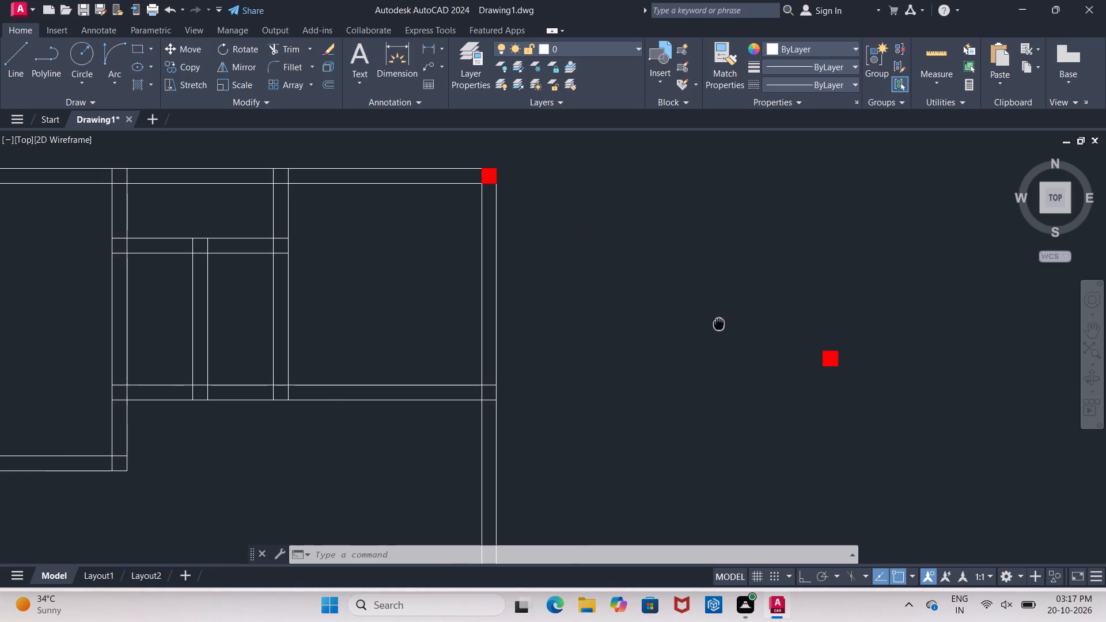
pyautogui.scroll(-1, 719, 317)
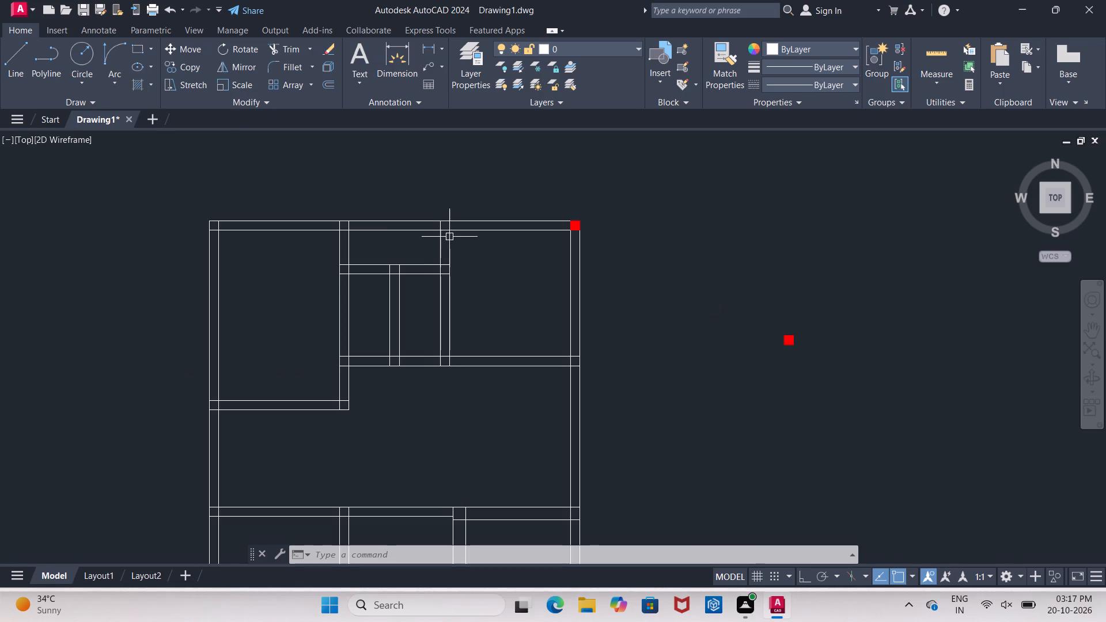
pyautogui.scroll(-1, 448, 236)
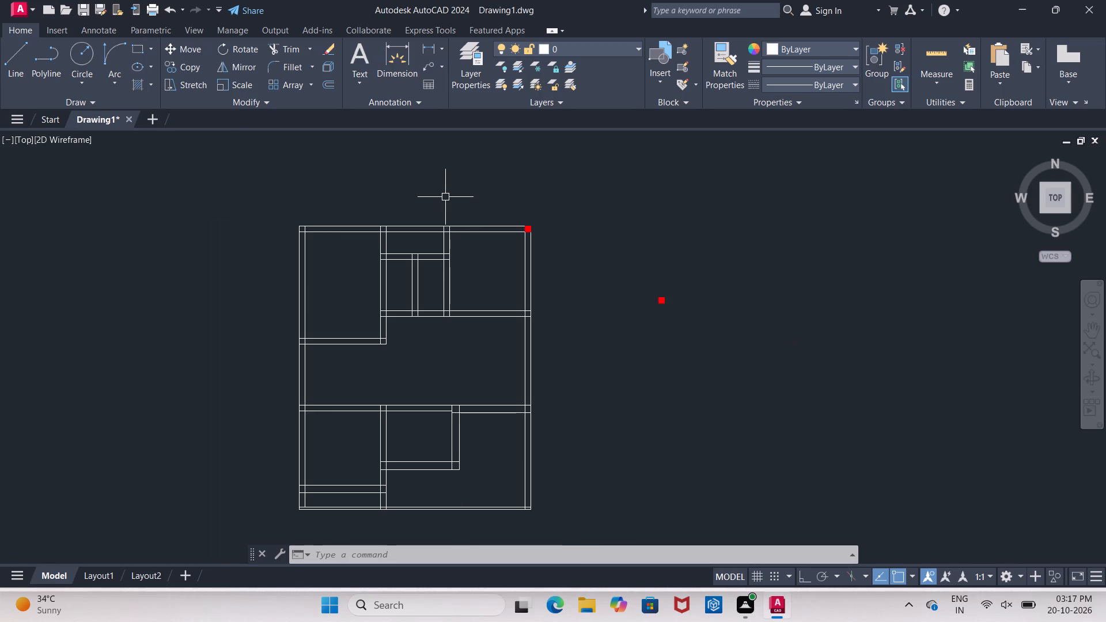
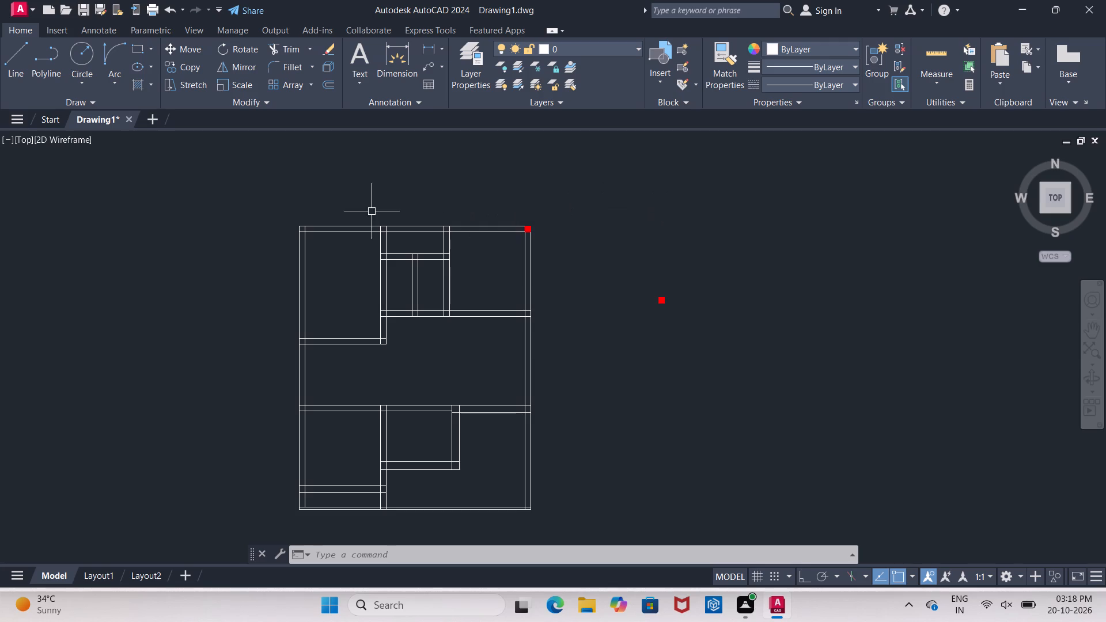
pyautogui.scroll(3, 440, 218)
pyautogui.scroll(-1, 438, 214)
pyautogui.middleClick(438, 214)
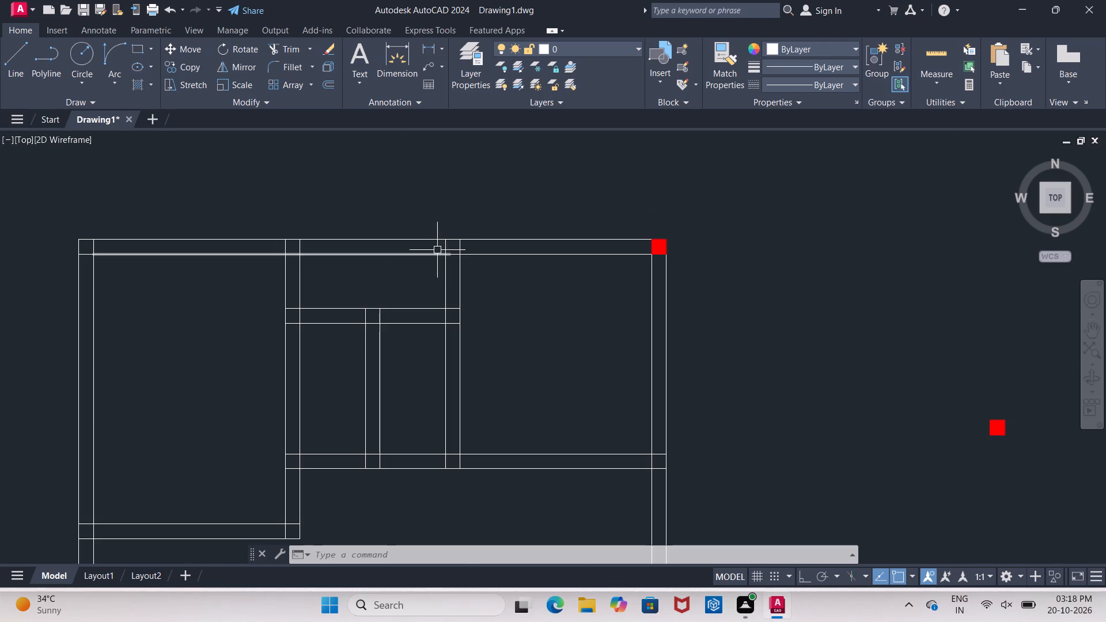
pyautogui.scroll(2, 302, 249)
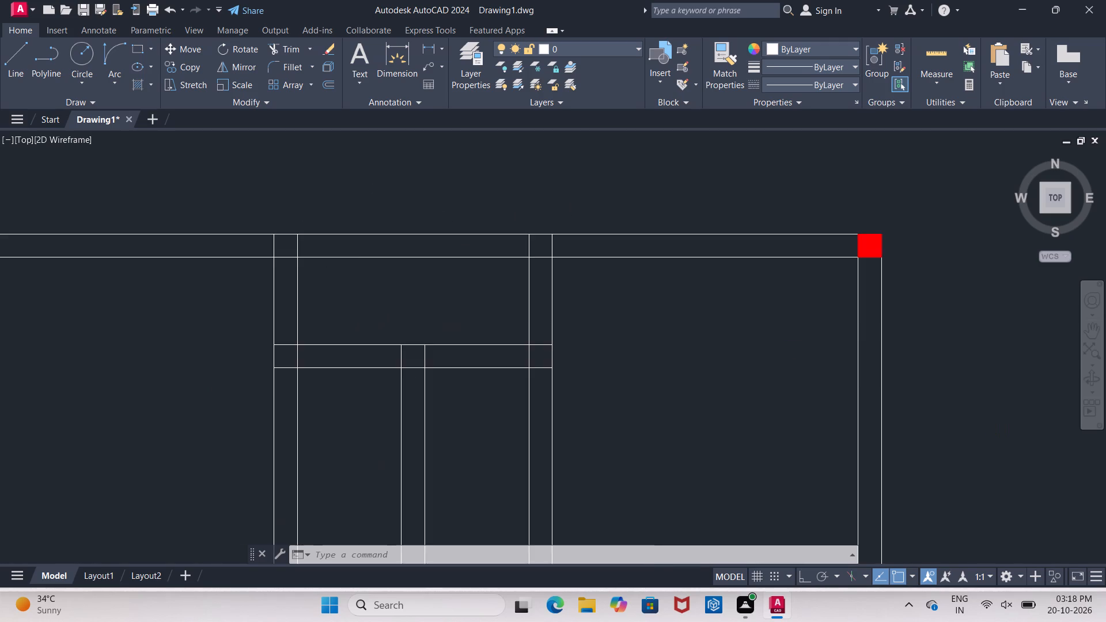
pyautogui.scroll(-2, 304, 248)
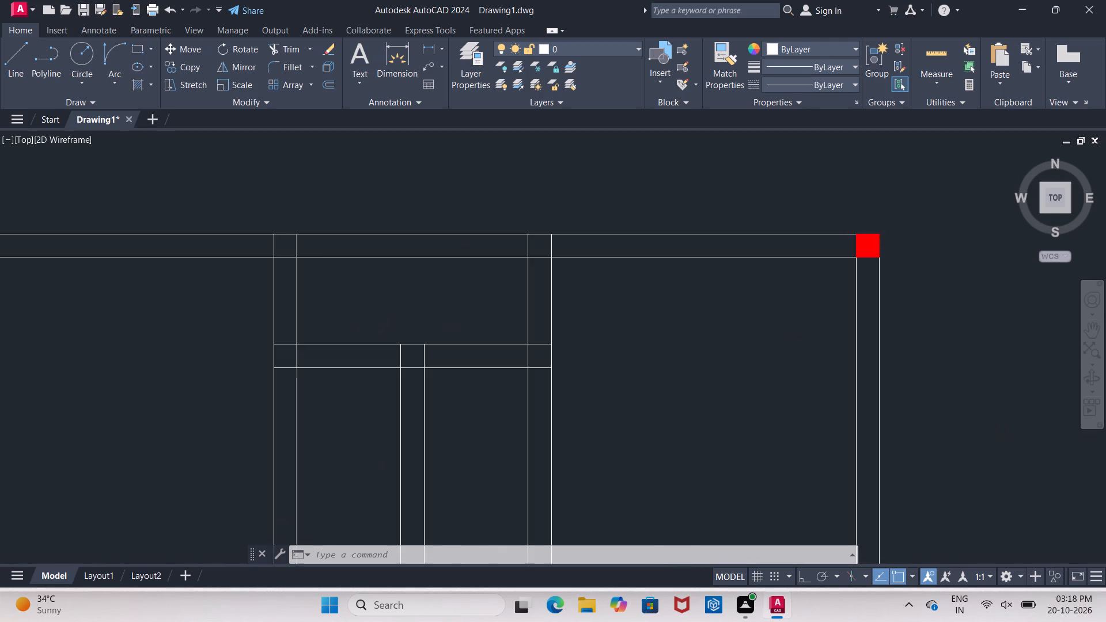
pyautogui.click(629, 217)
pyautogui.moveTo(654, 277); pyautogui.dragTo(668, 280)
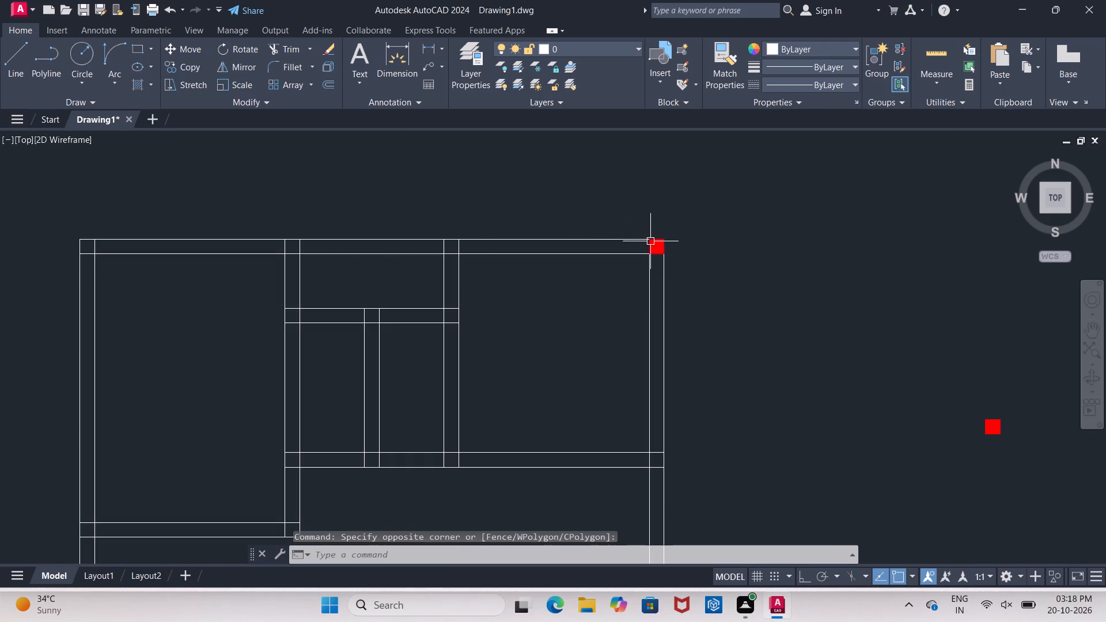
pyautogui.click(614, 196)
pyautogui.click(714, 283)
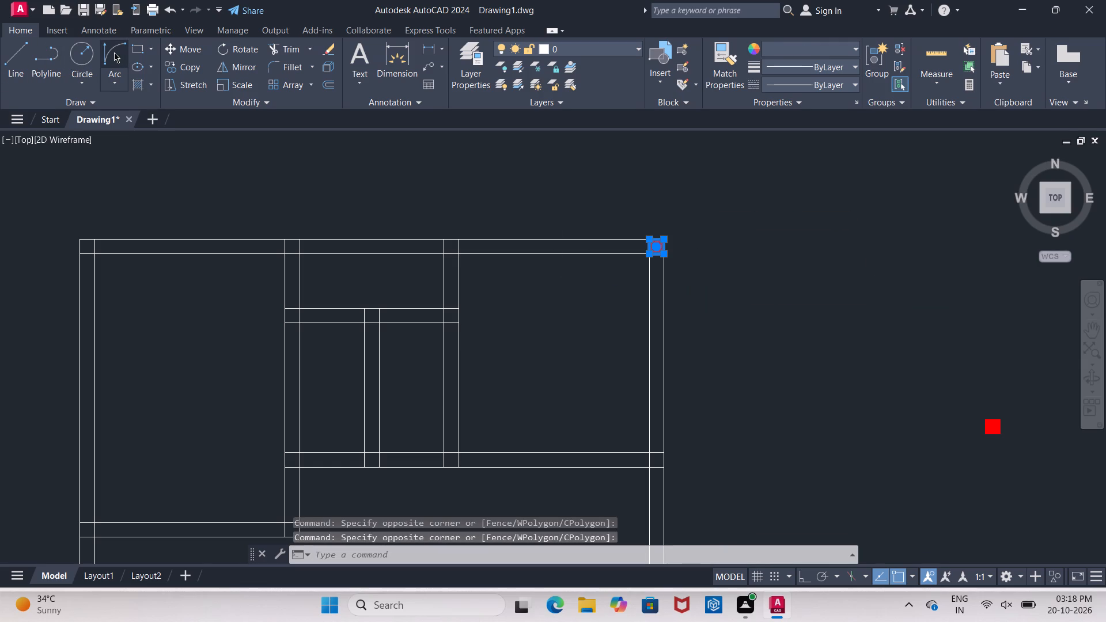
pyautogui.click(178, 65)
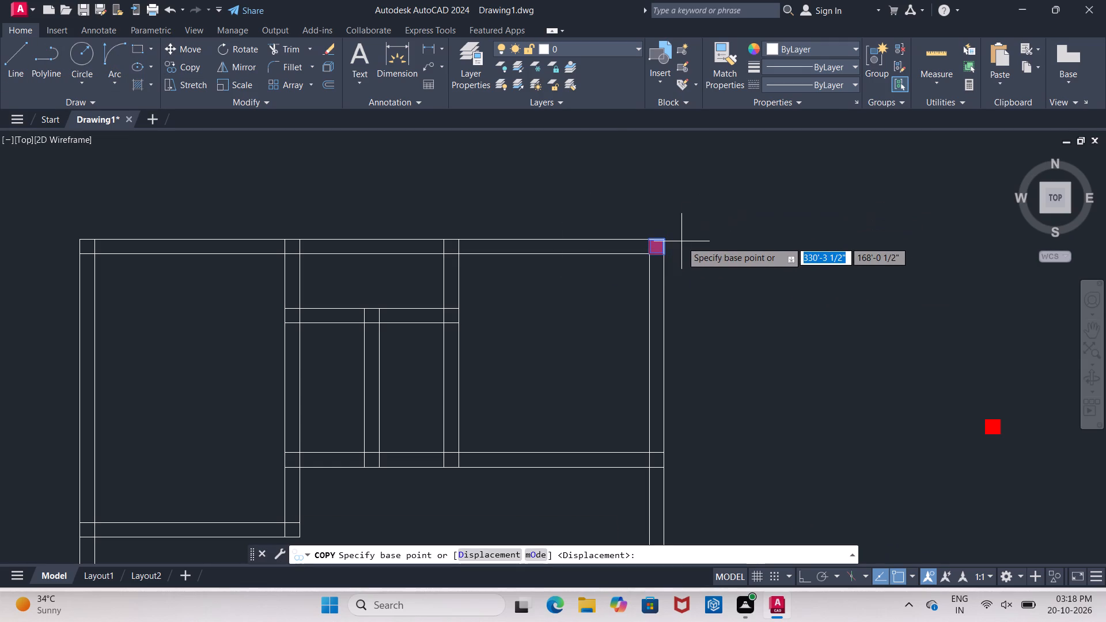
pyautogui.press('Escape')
# Copy the loose red column square by its lower-right corner onto the top wall, where its inner line meets the right interior wall's left line.
pyautogui.click(924, 366)
pyautogui.click(1045, 487)
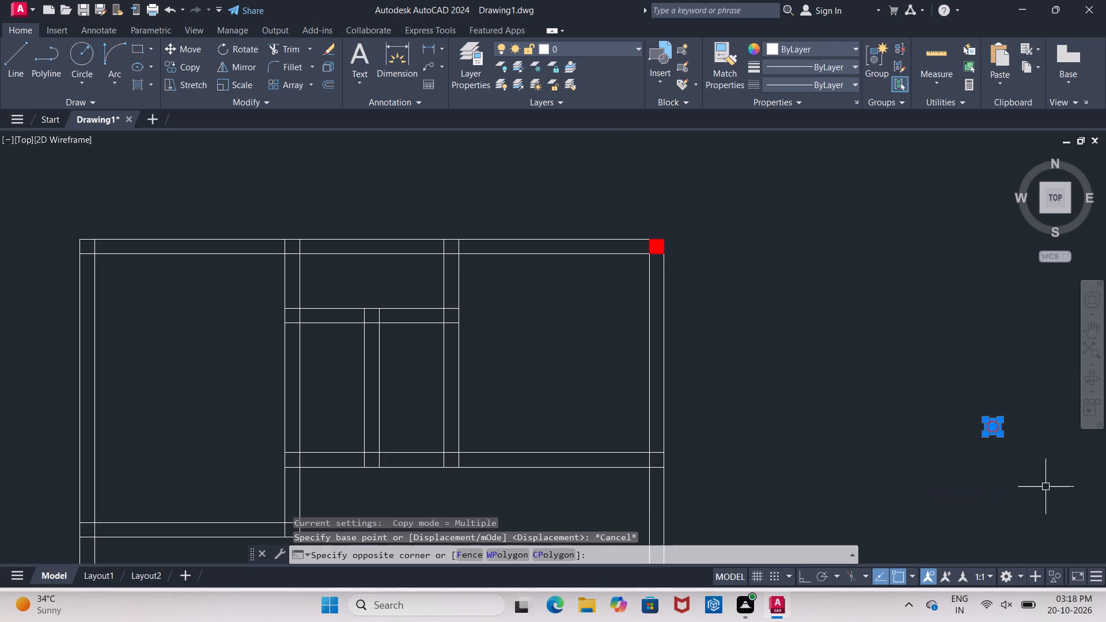
pyautogui.click(192, 67)
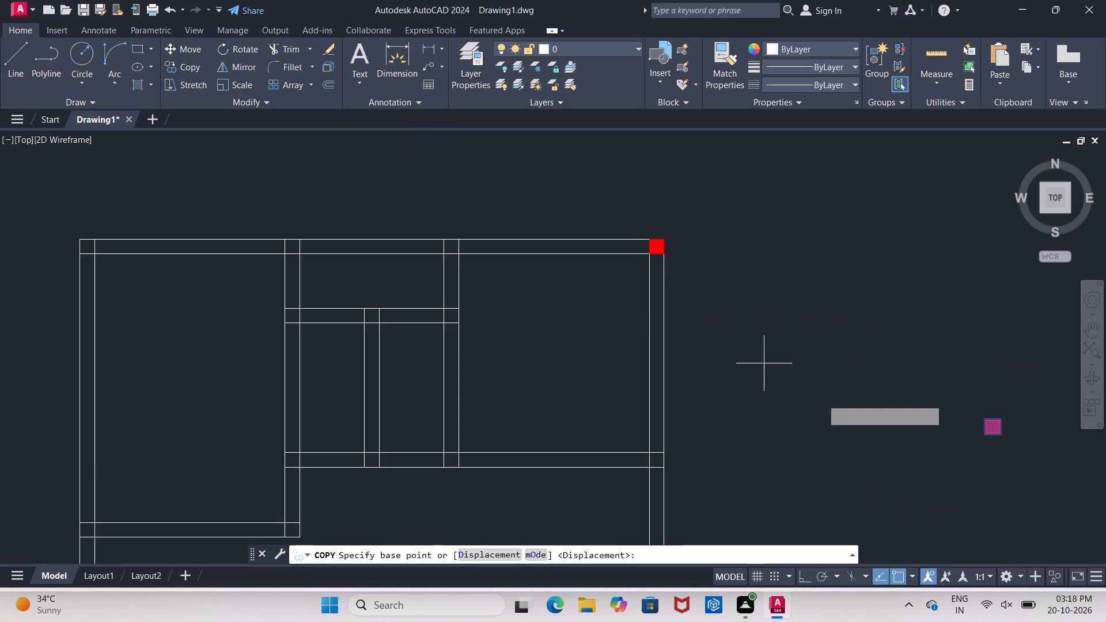
pyautogui.click(997, 434)
pyautogui.scroll(2, 524, 271)
pyautogui.moveTo(402, 238); pyautogui.dragTo(620, 361, button='middle')
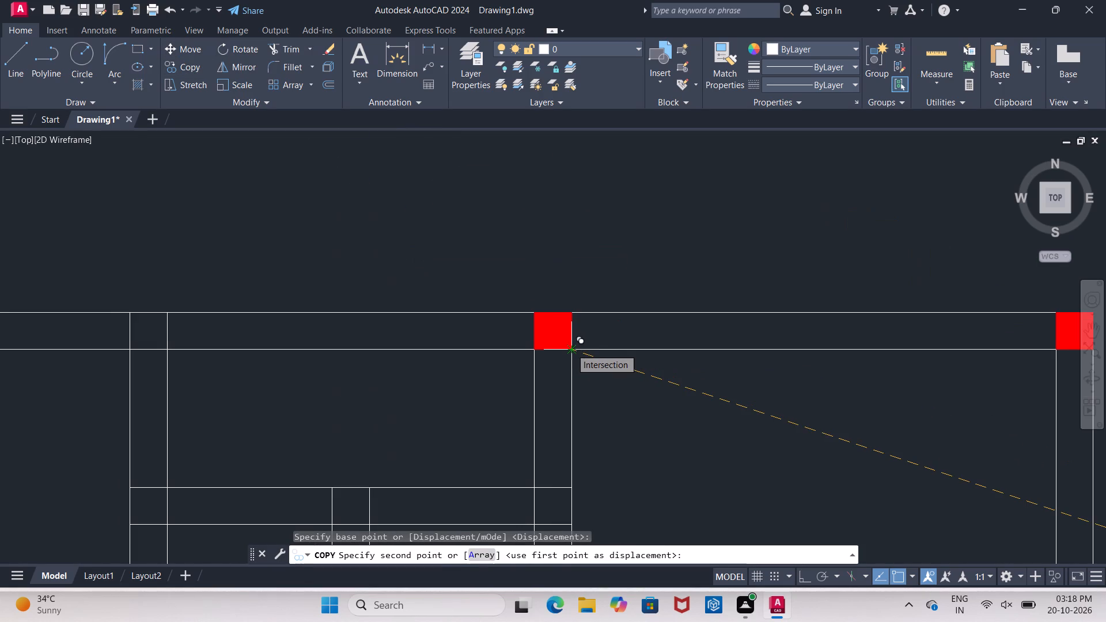
pyautogui.scroll(-3, 571, 348)
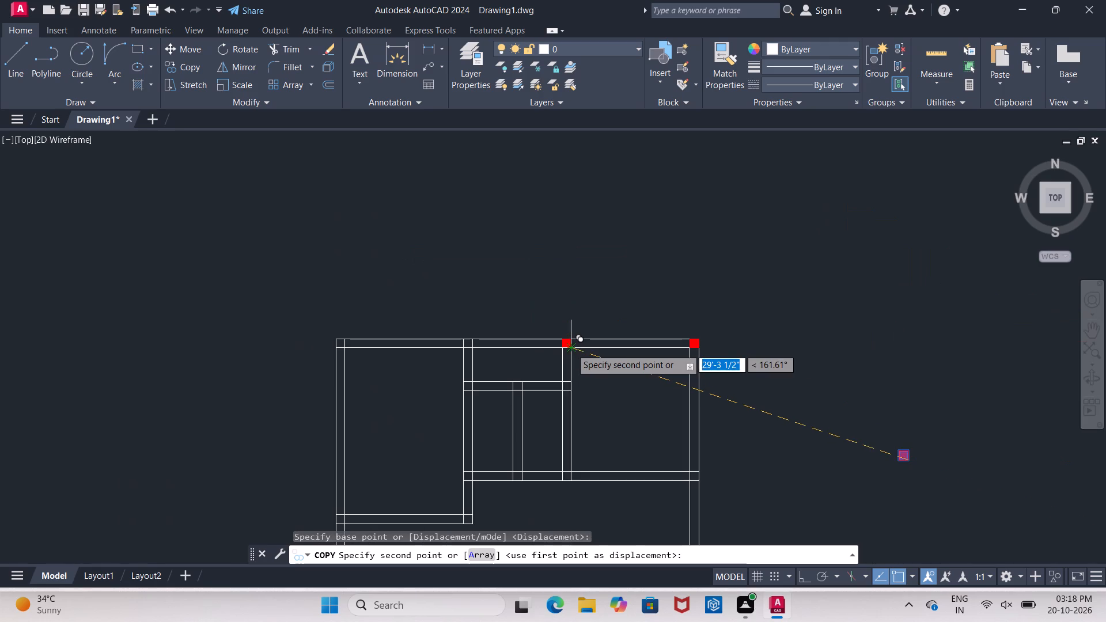
pyautogui.scroll(4, 571, 348)
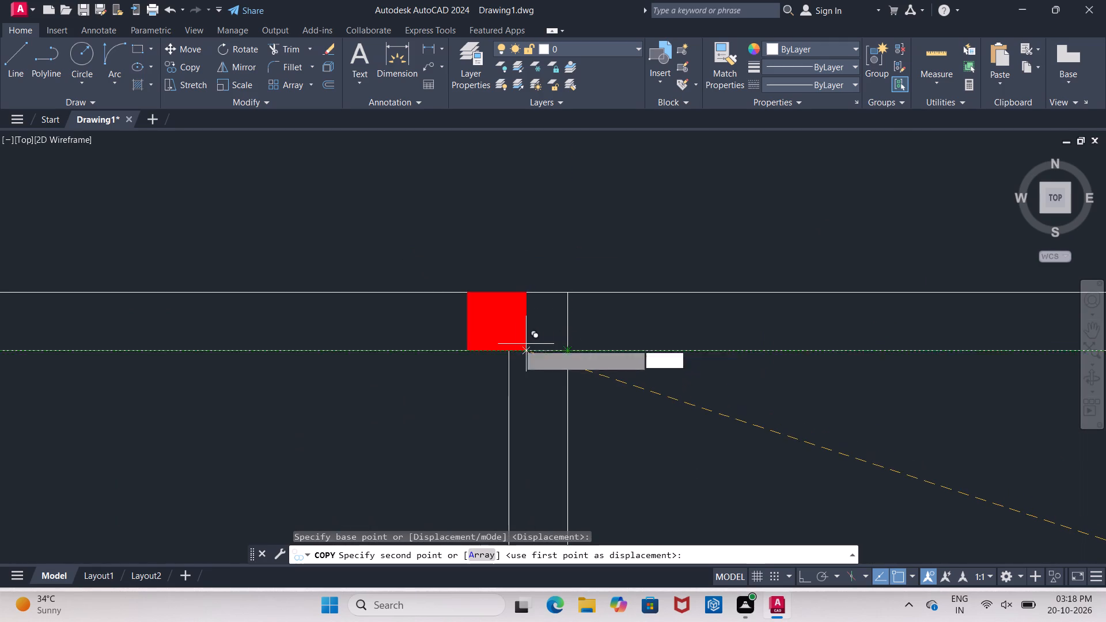
pyautogui.click(511, 351)
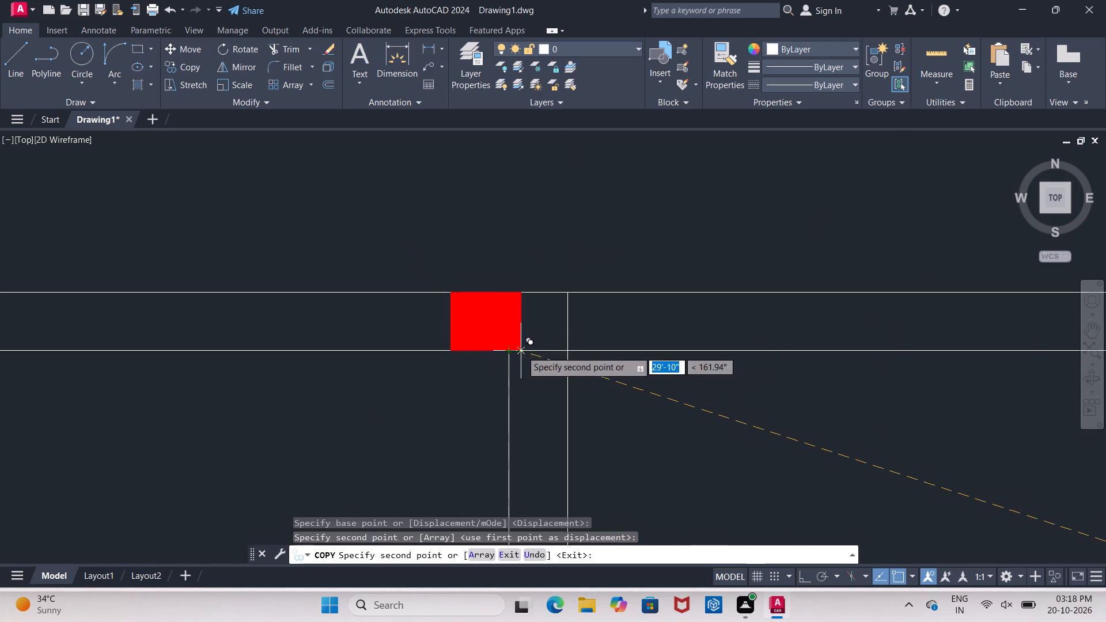
pyautogui.scroll(-3, 521, 351)
pyautogui.moveTo(631, 403); pyautogui.dragTo(626, 376, button='middle')
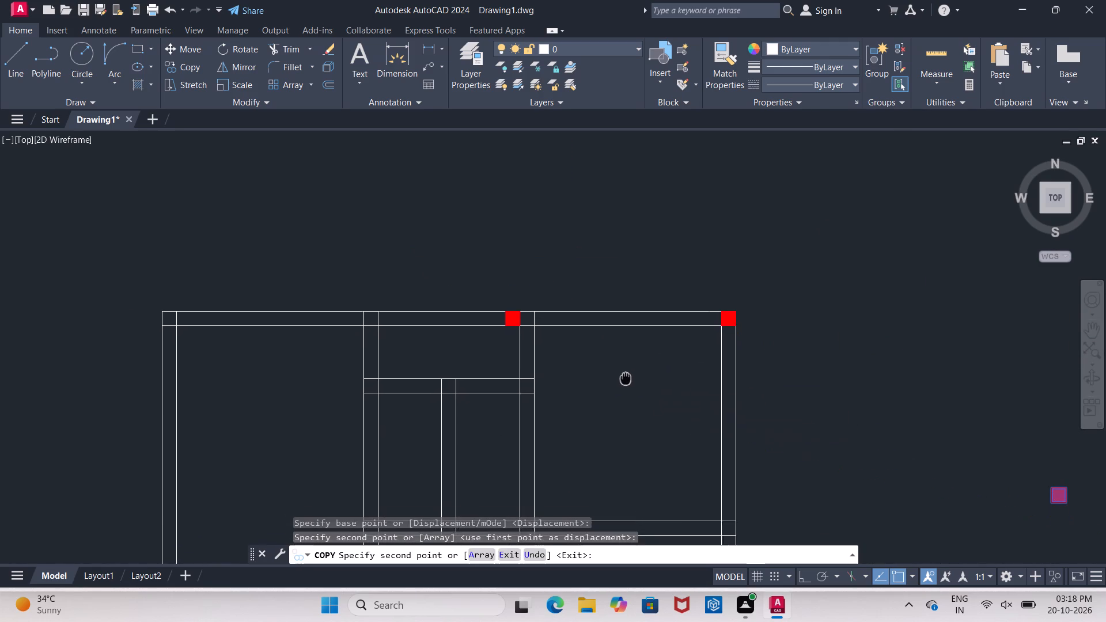
pyautogui.moveTo(626, 376); pyautogui.dragTo(626, 356, button='middle')
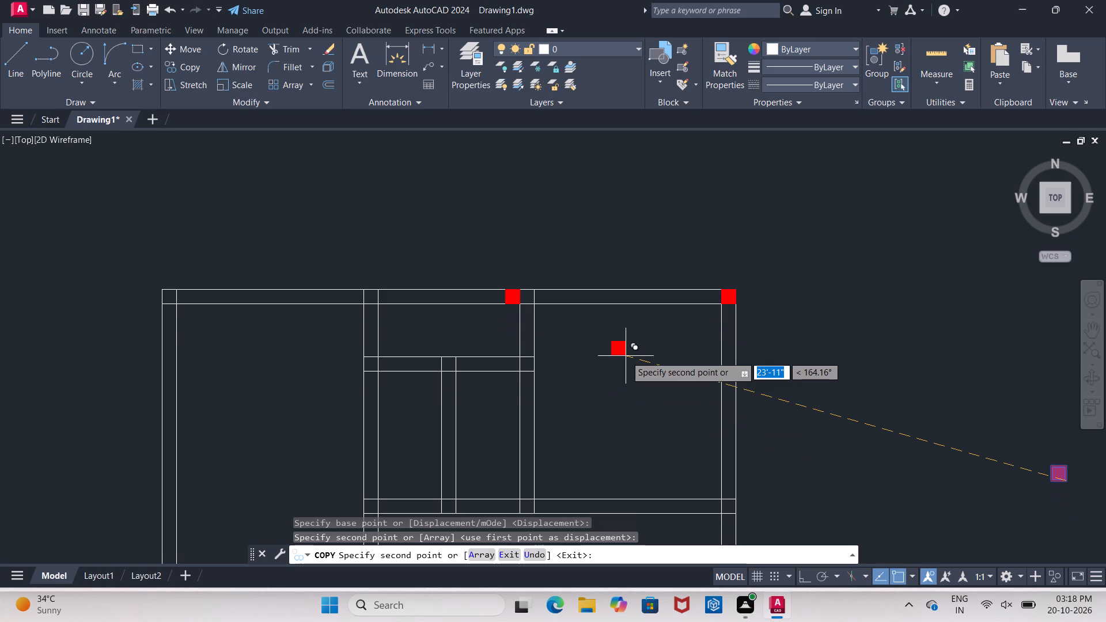
pyautogui.press('Escape')
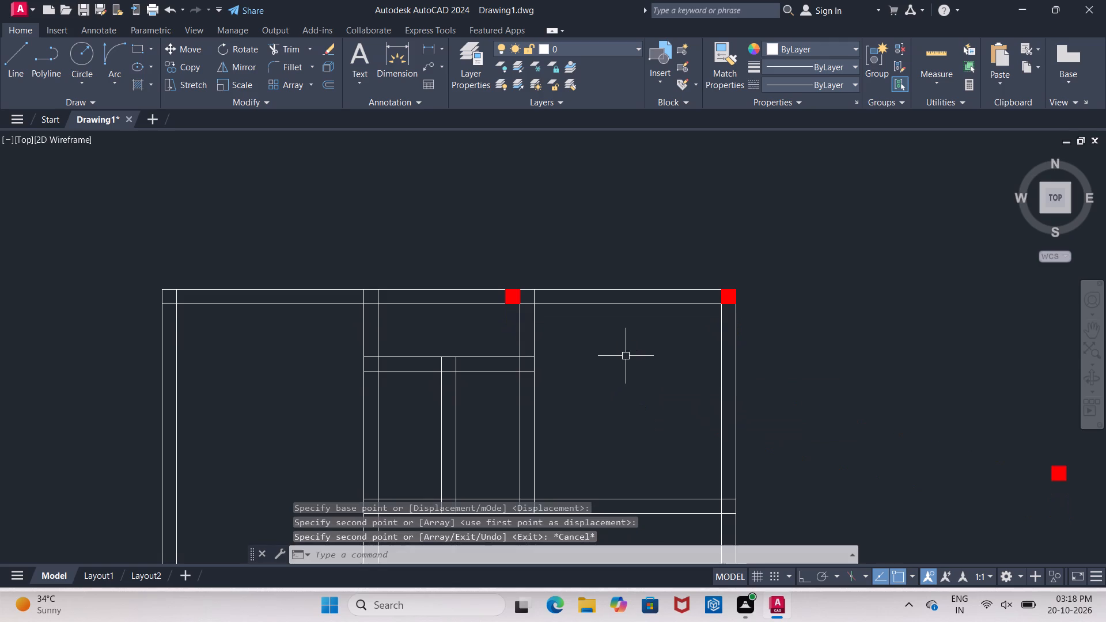
# Copy the loose red square by its lower-right corner onto the right outer wall, about 2 1/2" above the upper cross wall's lower line.
pyautogui.scroll(-1, 704, 344)
pyautogui.moveTo(698, 340); pyautogui.dragTo(684, 233, button='middle')
pyautogui.scroll(-1, 681, 238)
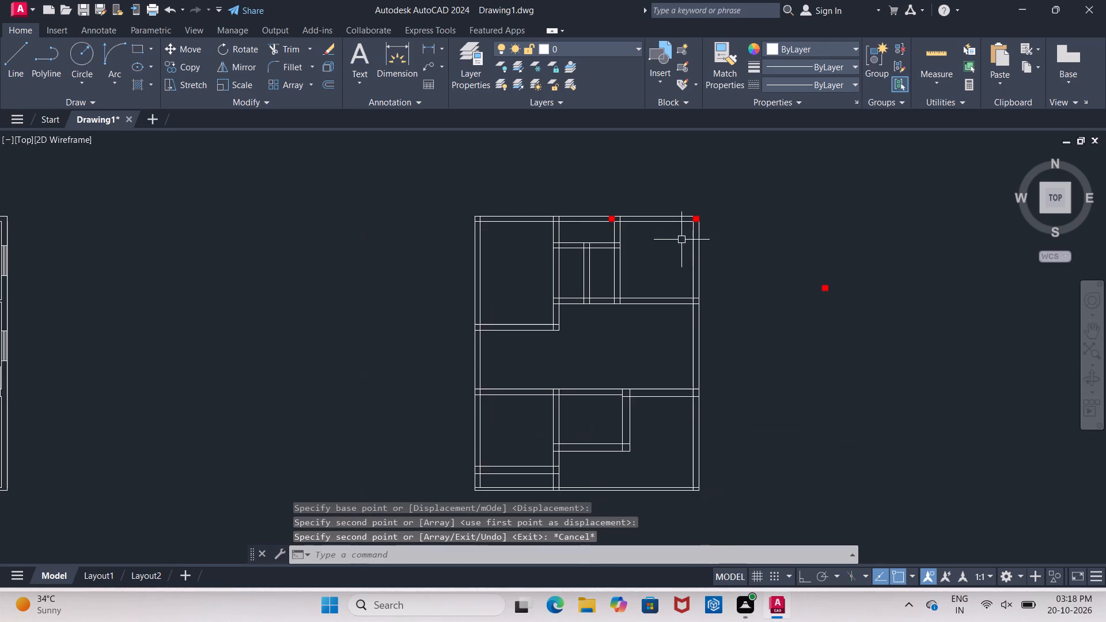
pyautogui.moveTo(681, 241); pyautogui.dragTo(698, 200, button='middle')
pyautogui.scroll(-1, 698, 200)
pyautogui.scroll(2, 672, 271)
pyautogui.moveTo(686, 213); pyautogui.dragTo(687, 321, button='middle')
pyautogui.scroll(2, 770, 271)
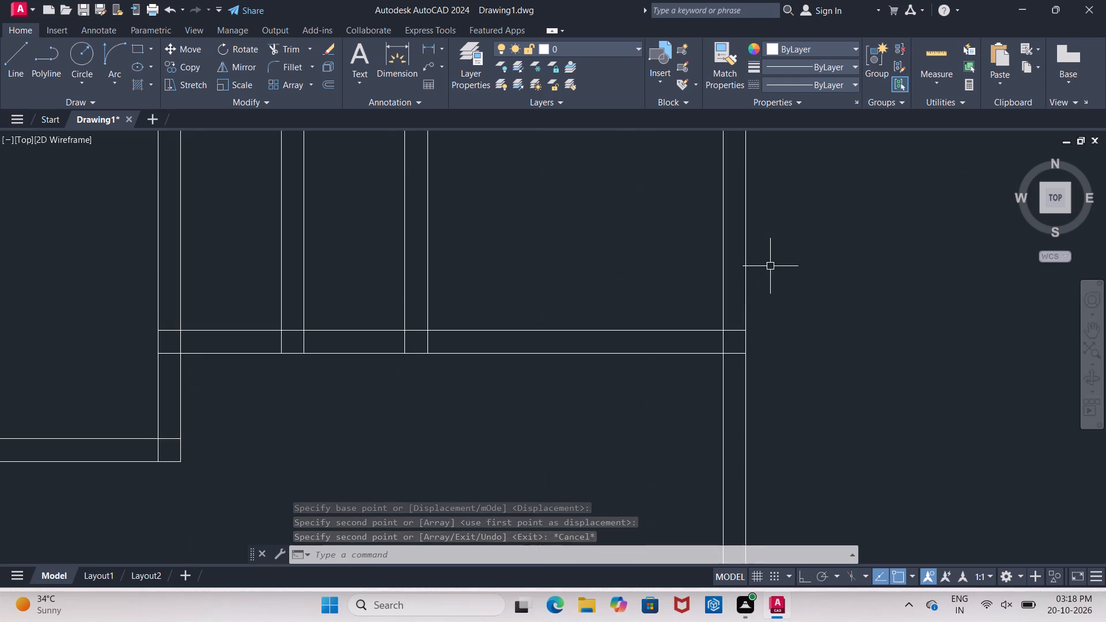
pyautogui.moveTo(770, 266); pyautogui.dragTo(768, 252, button='middle')
pyautogui.scroll(-1, 777, 314)
pyautogui.moveTo(777, 312); pyautogui.dragTo(704, 282, button='middle')
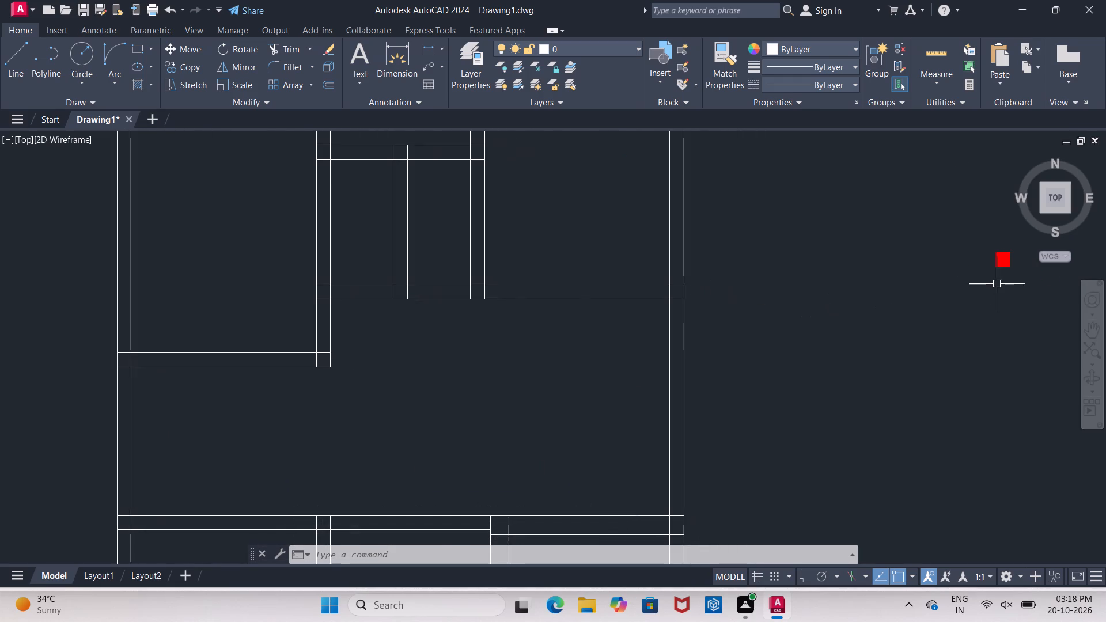
pyautogui.click(976, 236)
pyautogui.click(1051, 325)
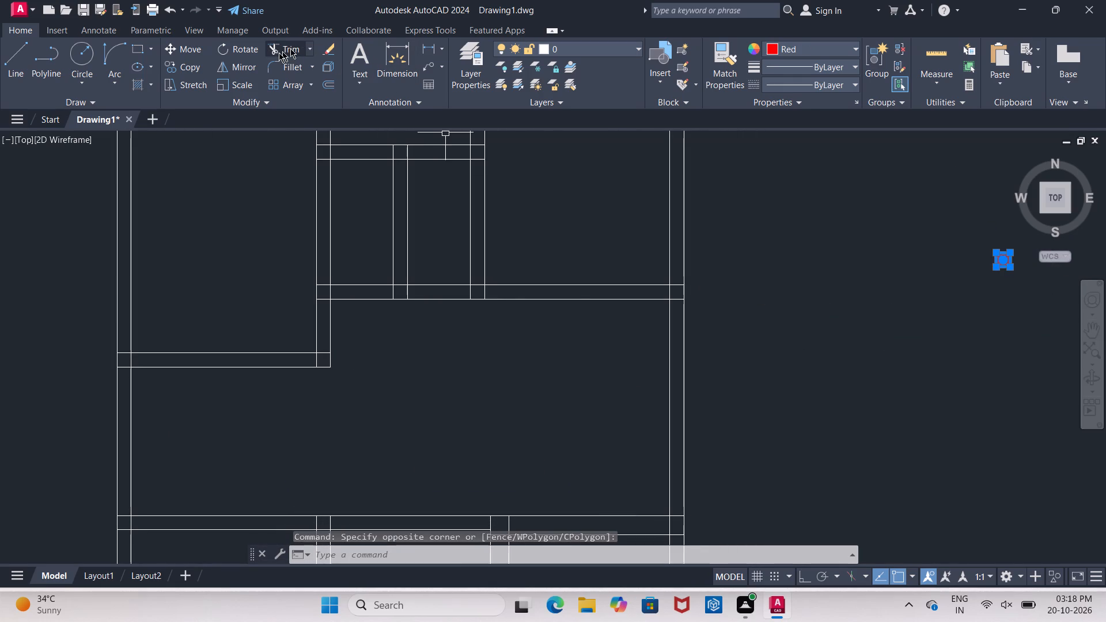
pyautogui.click(191, 66)
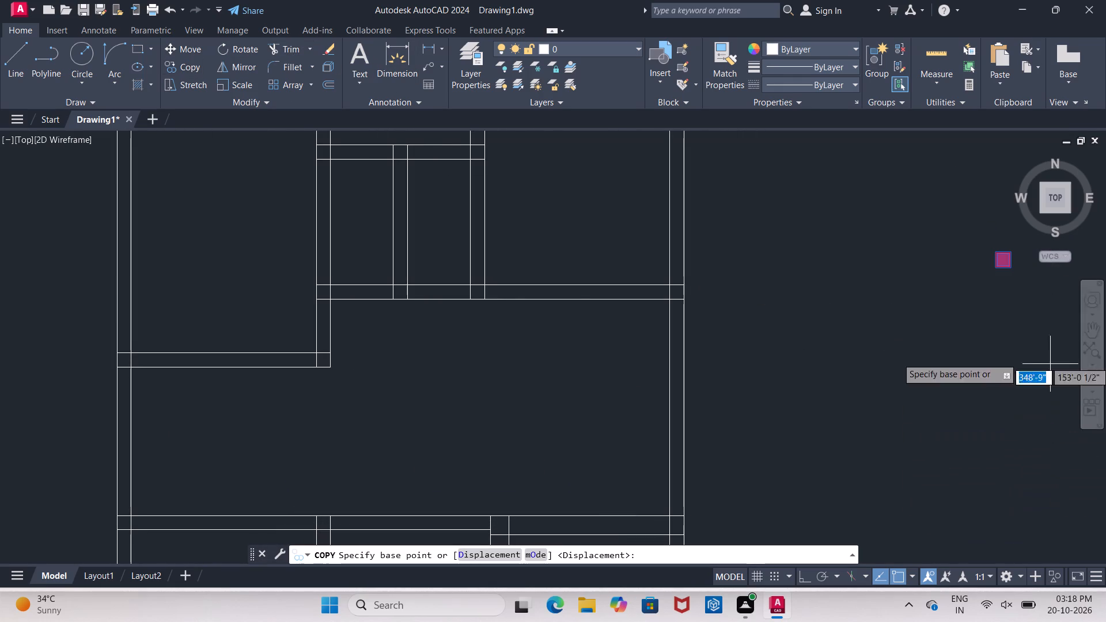
pyautogui.moveTo(1040, 358); pyautogui.dragTo(935, 373, button='middle')
pyautogui.click(908, 287)
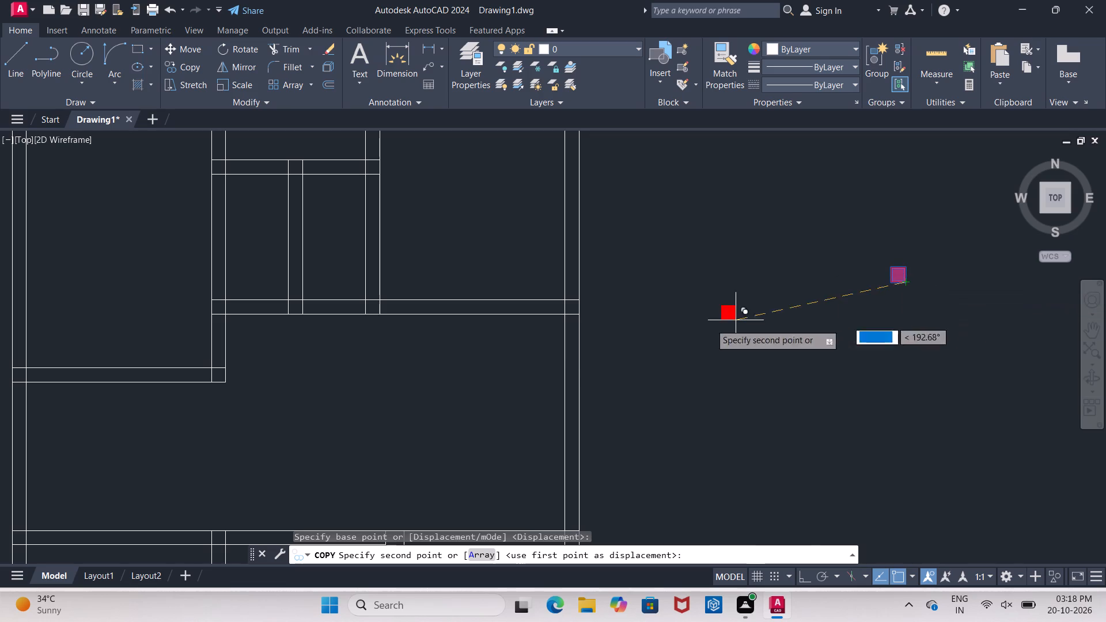
pyautogui.scroll(3, 557, 305)
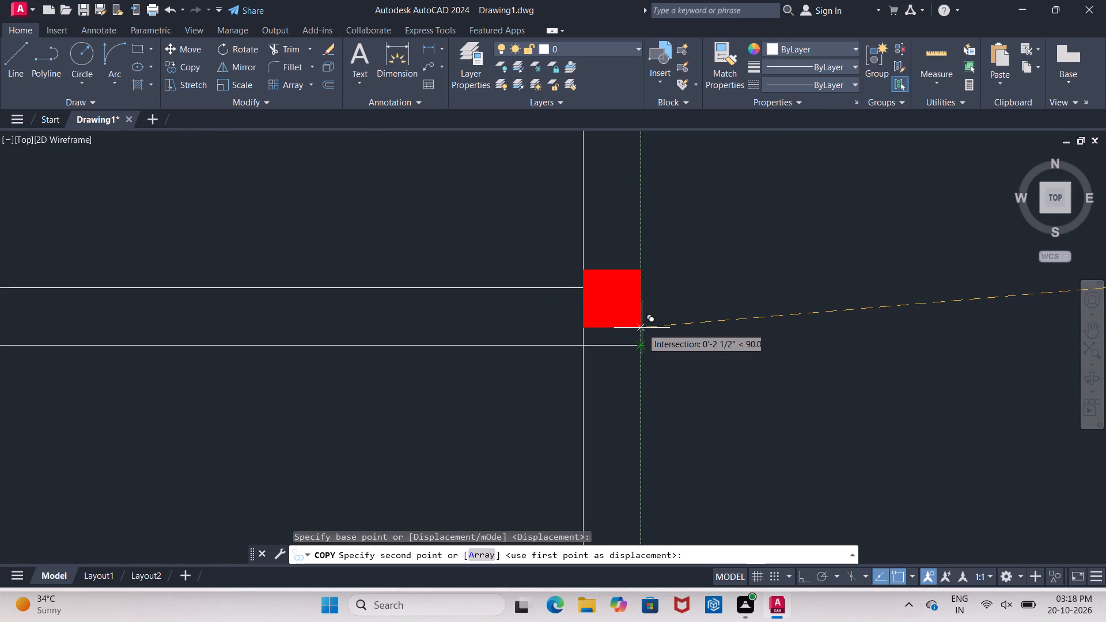
pyautogui.click(642, 328)
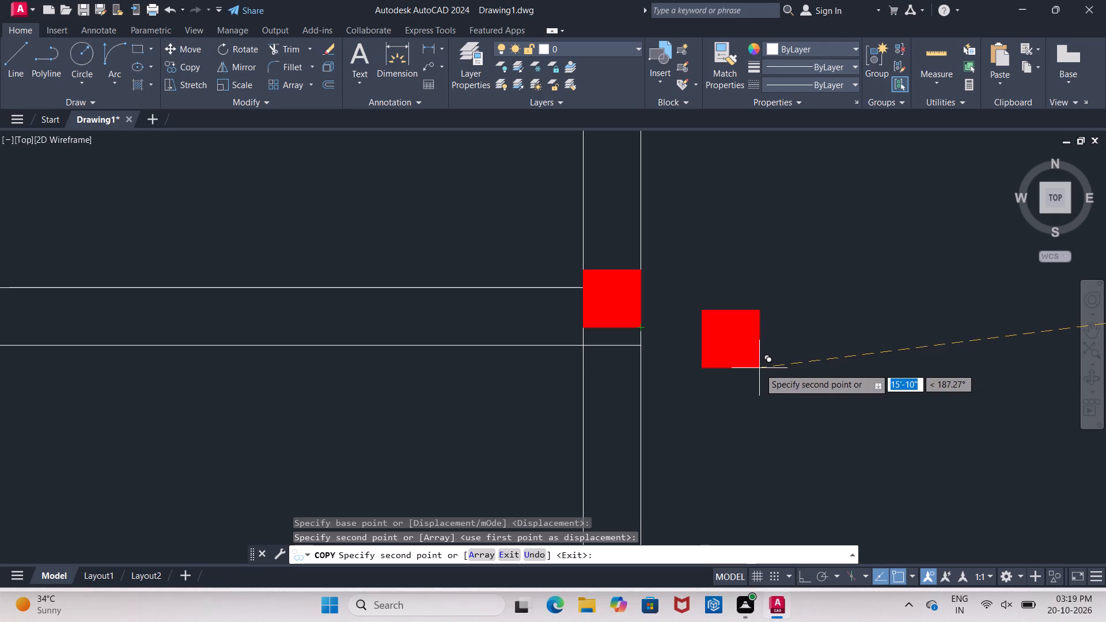
pyautogui.press('Escape')
# Move the new right-wall column square down so its lower-right corner meets the cross wall's lower line at the outer wall face.
pyautogui.moveTo(516, 245); pyautogui.dragTo(534, 245)
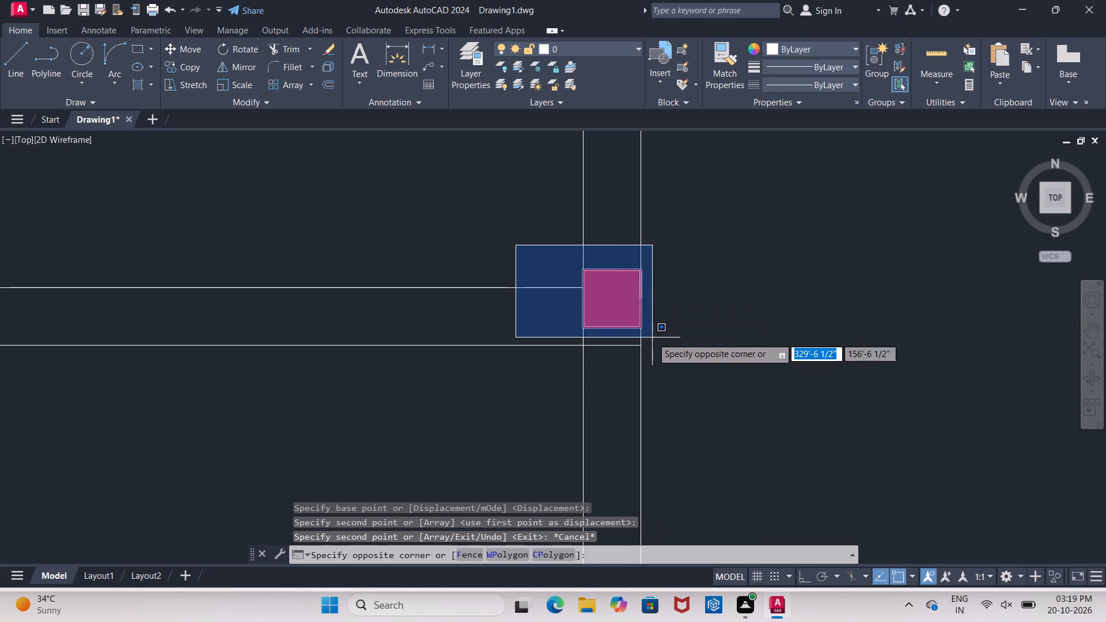
pyautogui.click(652, 337)
pyautogui.click(194, 50)
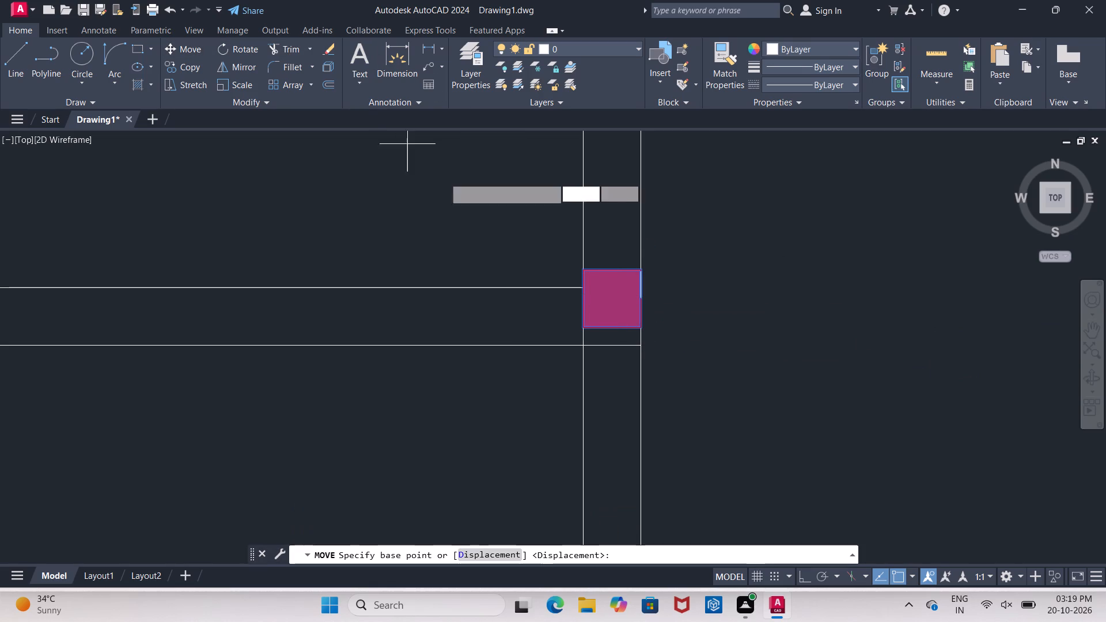
pyautogui.click(608, 308)
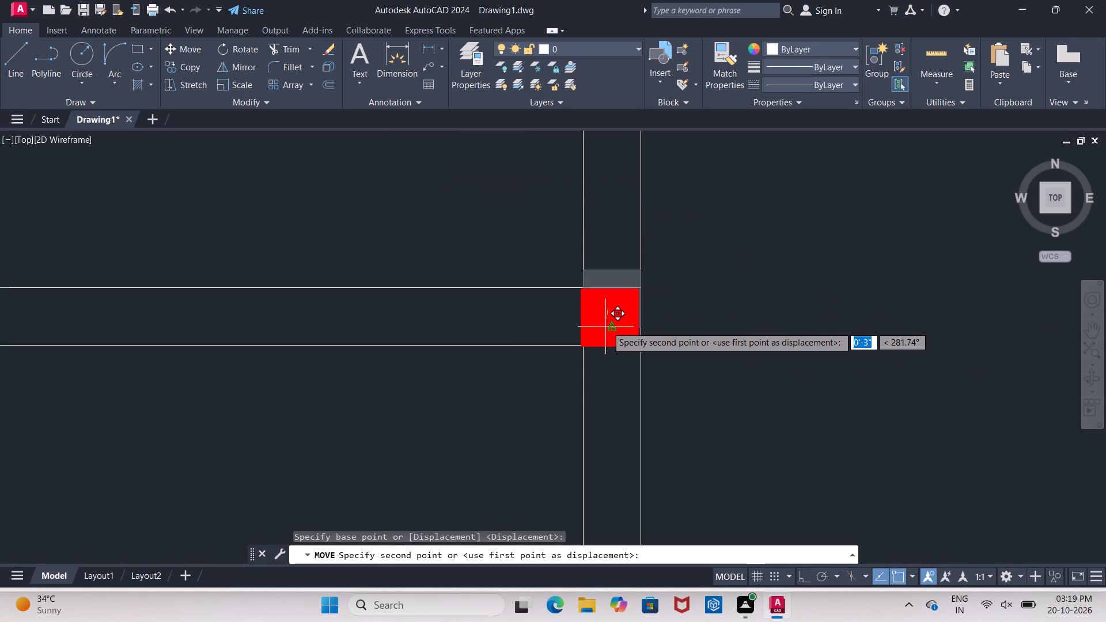
pyautogui.click(608, 325)
pyautogui.scroll(2, 608, 325)
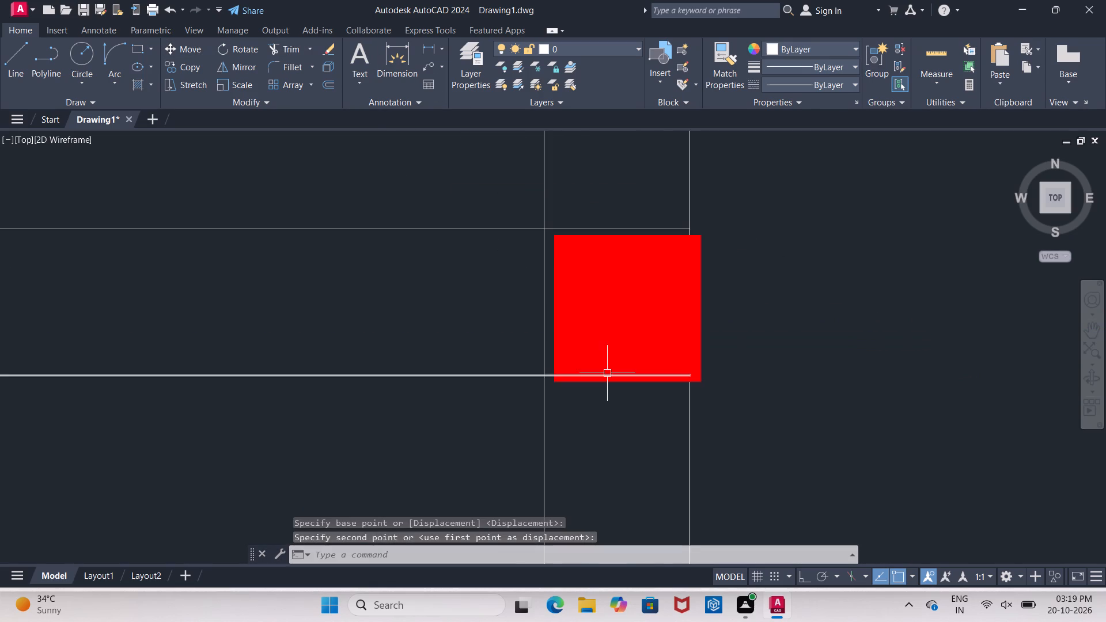
pyautogui.click(607, 373)
pyautogui.press('Escape')
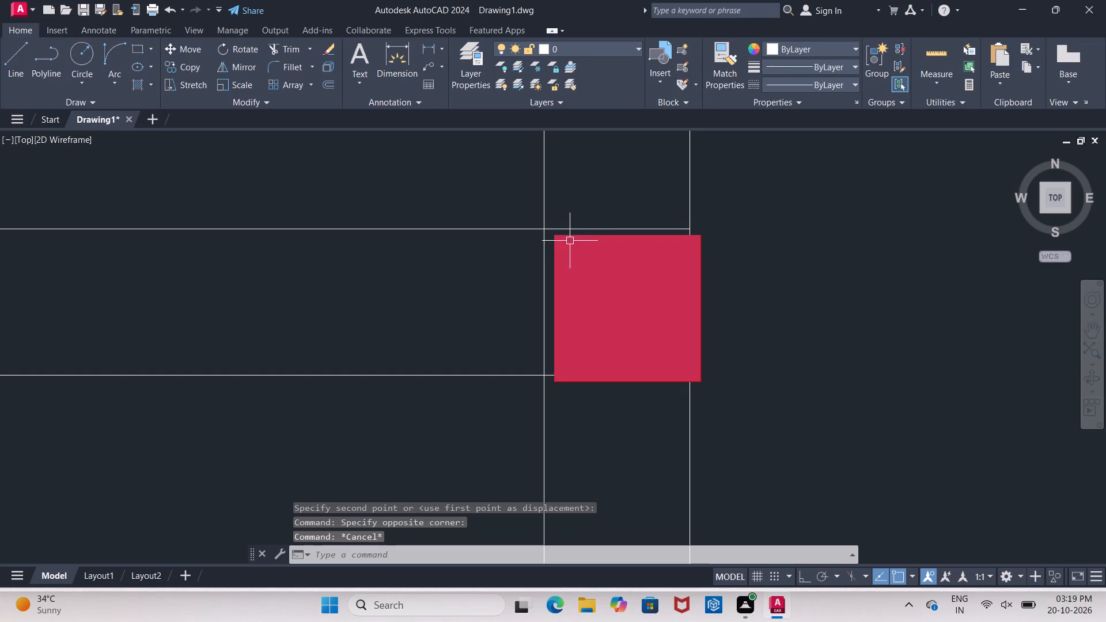
pyautogui.click(570, 235)
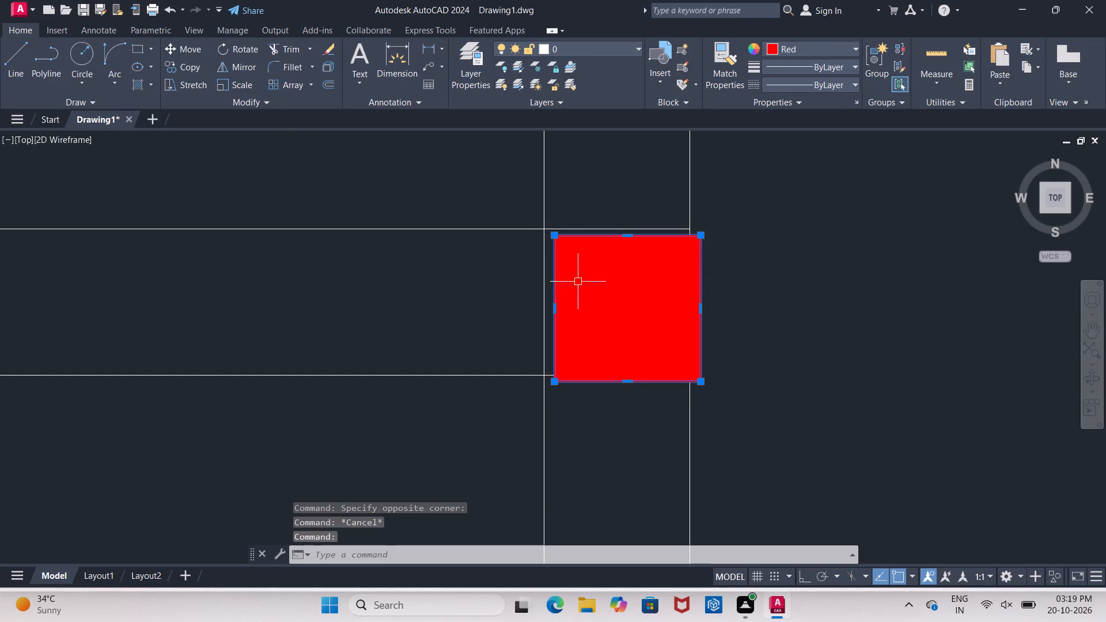
pyautogui.click(578, 282)
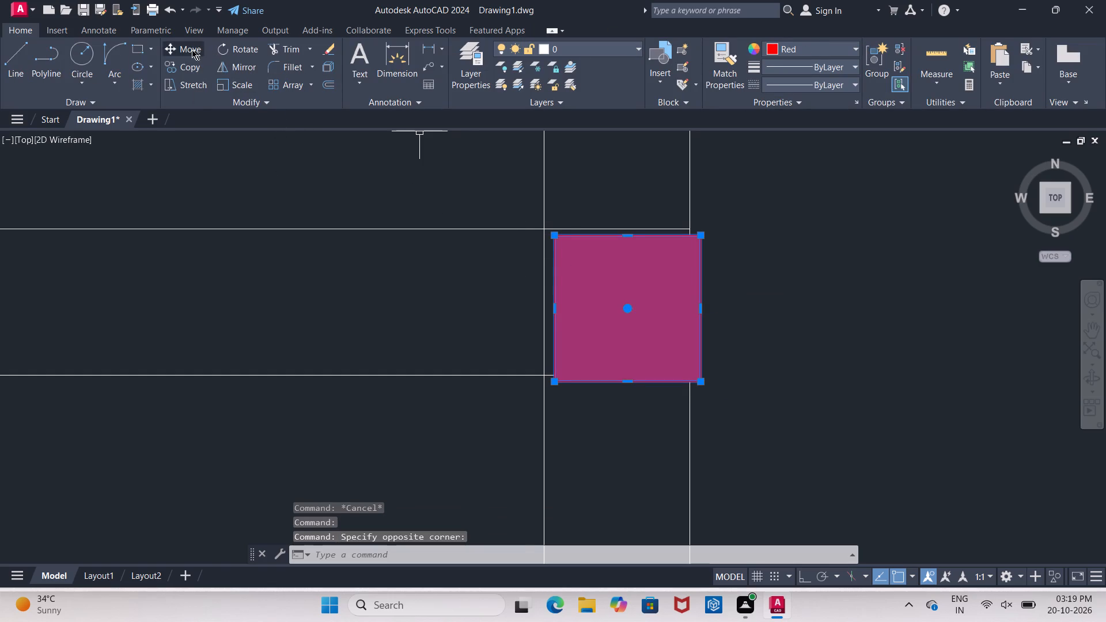
pyautogui.click(192, 50)
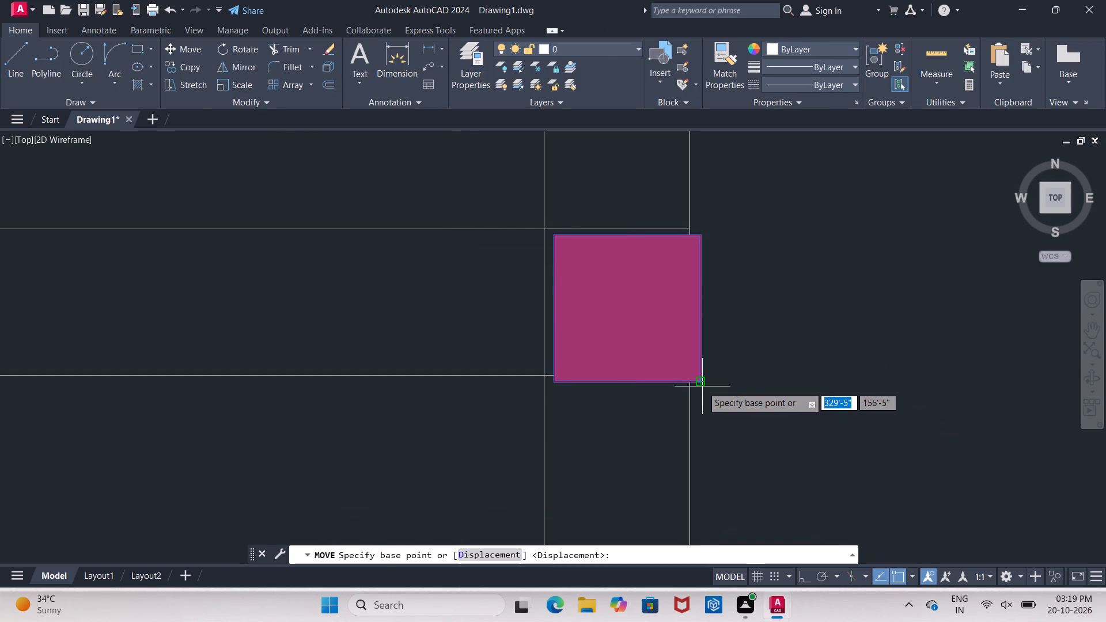
pyautogui.click(702, 386)
pyautogui.click(687, 377)
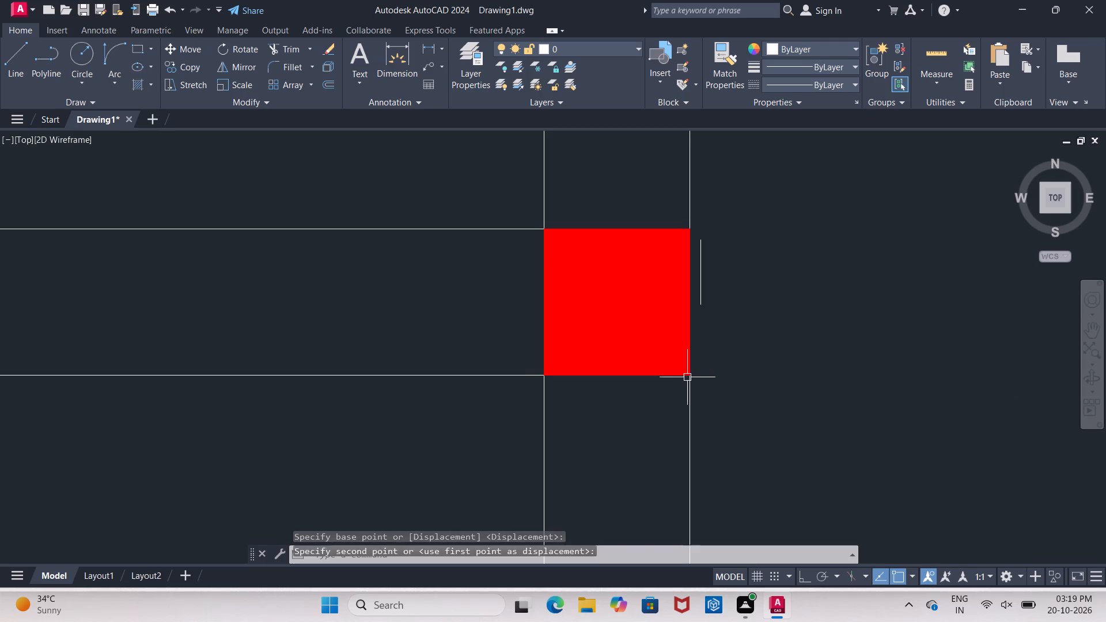
# Erase the stray short vertical line just outside the right-wall column square.
pyautogui.scroll(-3, 688, 377)
pyautogui.scroll(3, 704, 369)
pyautogui.click(646, 305)
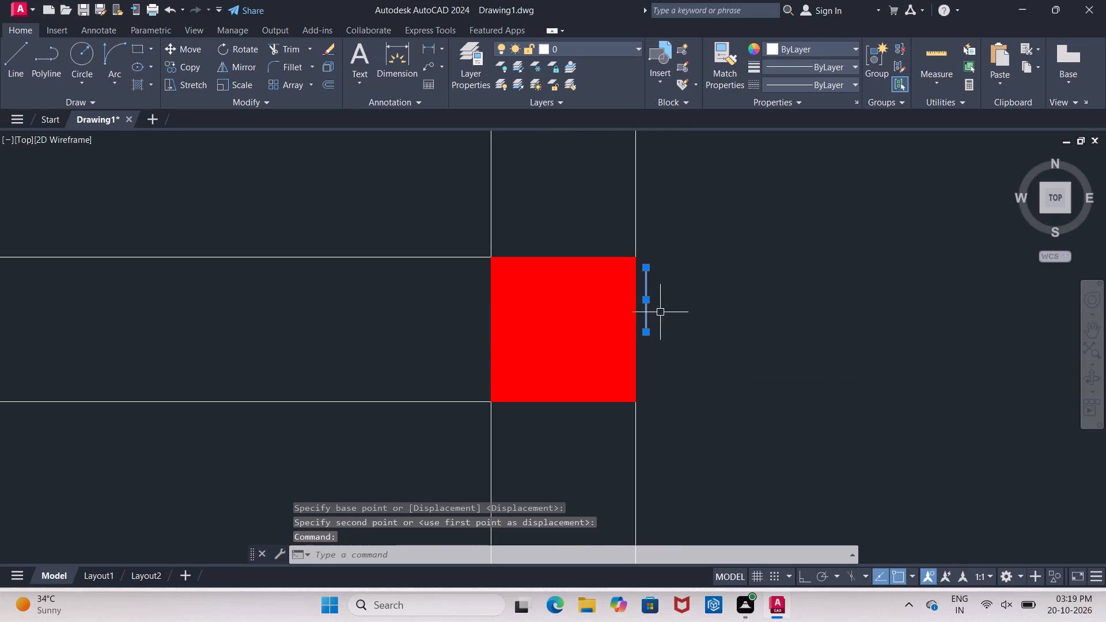
pyautogui.press('Delete')
# Copy the loose red column square by its lower-right corner onto the plan's top-left outer corner, at the inner wall lines' intersection.
pyautogui.scroll(-5, 657, 310)
pyautogui.moveTo(759, 311); pyautogui.dragTo(694, 270, button='middle')
pyautogui.moveTo(835, 209); pyautogui.dragTo(900, 225)
pyautogui.click(1022, 277)
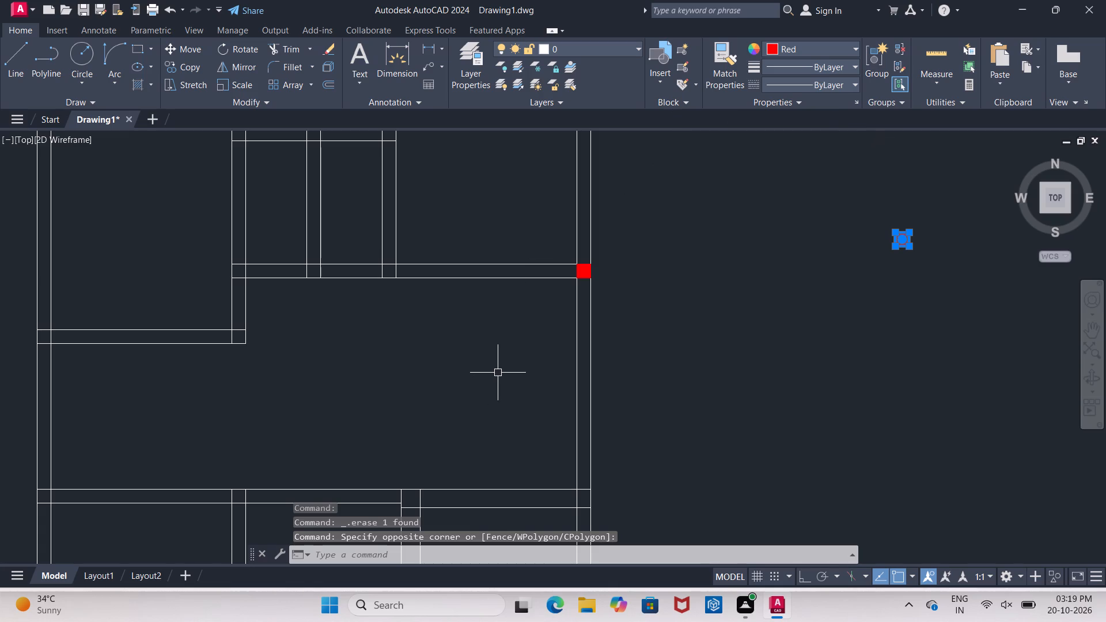
pyautogui.press('c')
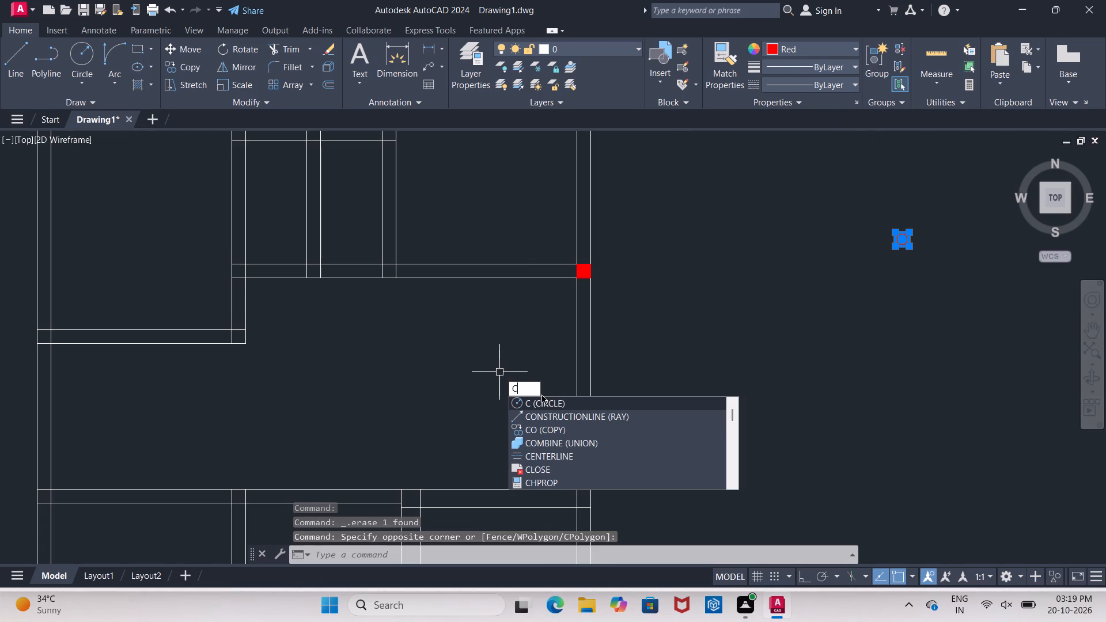
pyautogui.click(546, 428)
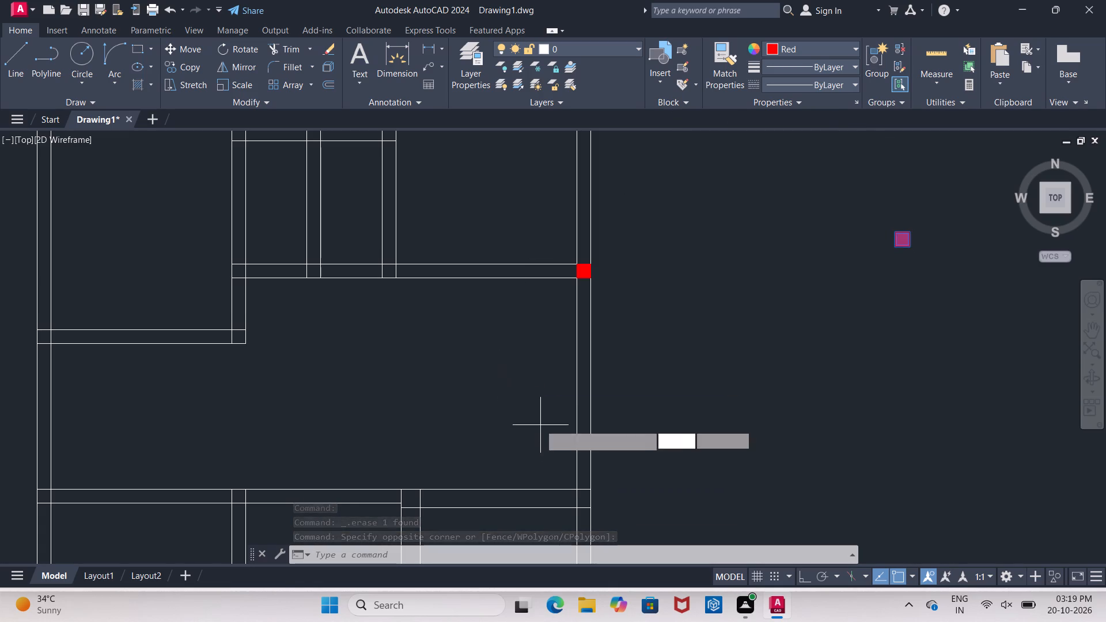
pyautogui.scroll(-3, 468, 371)
pyautogui.scroll(2, 427, 361)
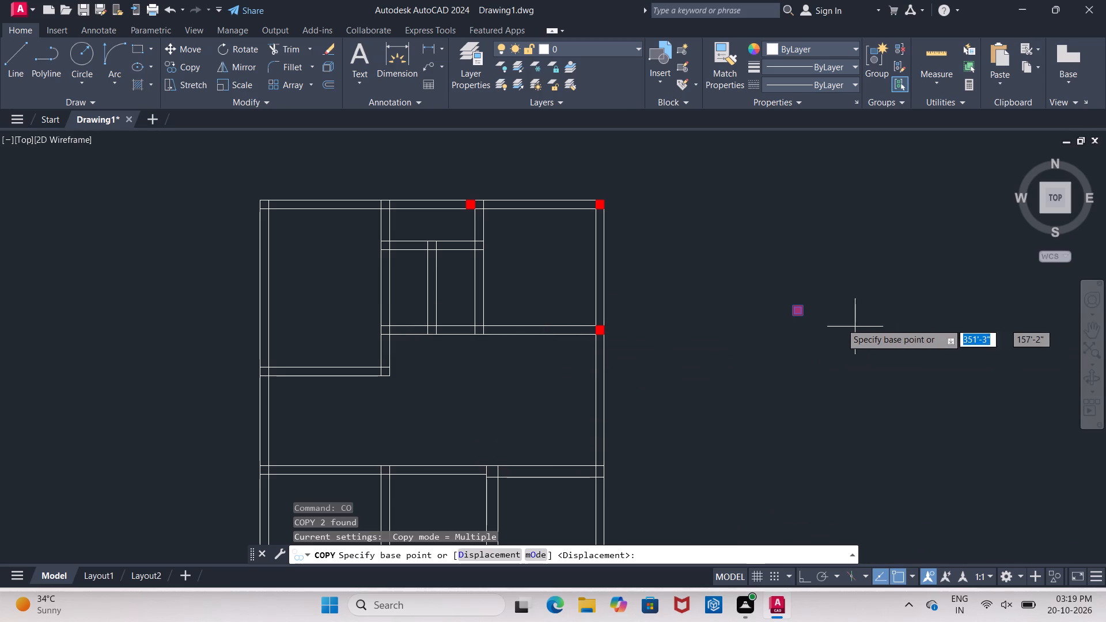
pyautogui.click(802, 320)
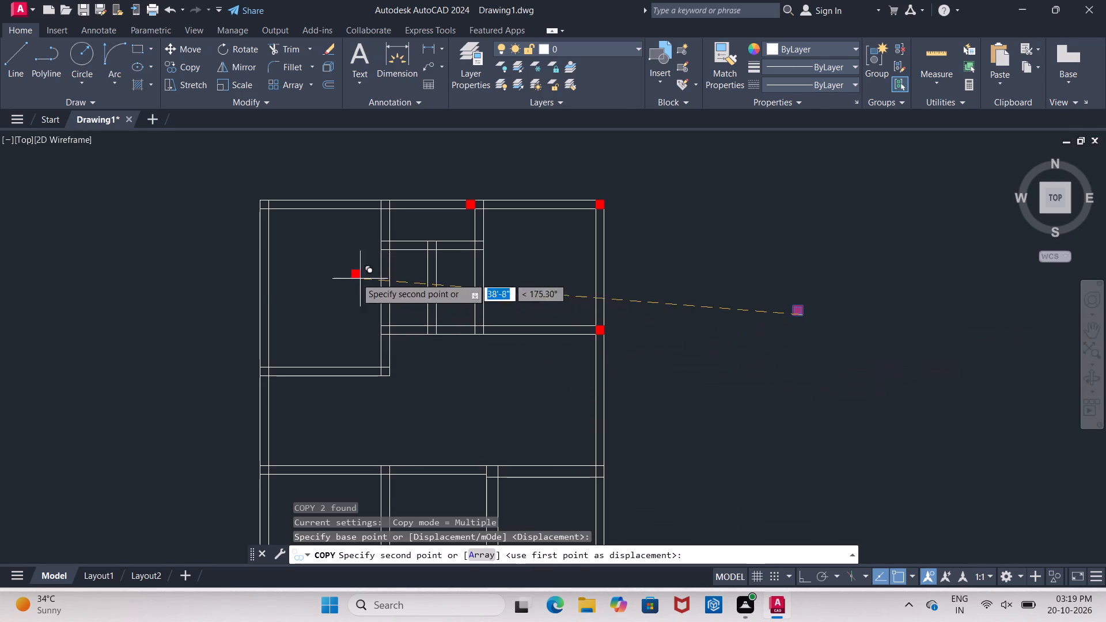
pyautogui.scroll(4, 268, 212)
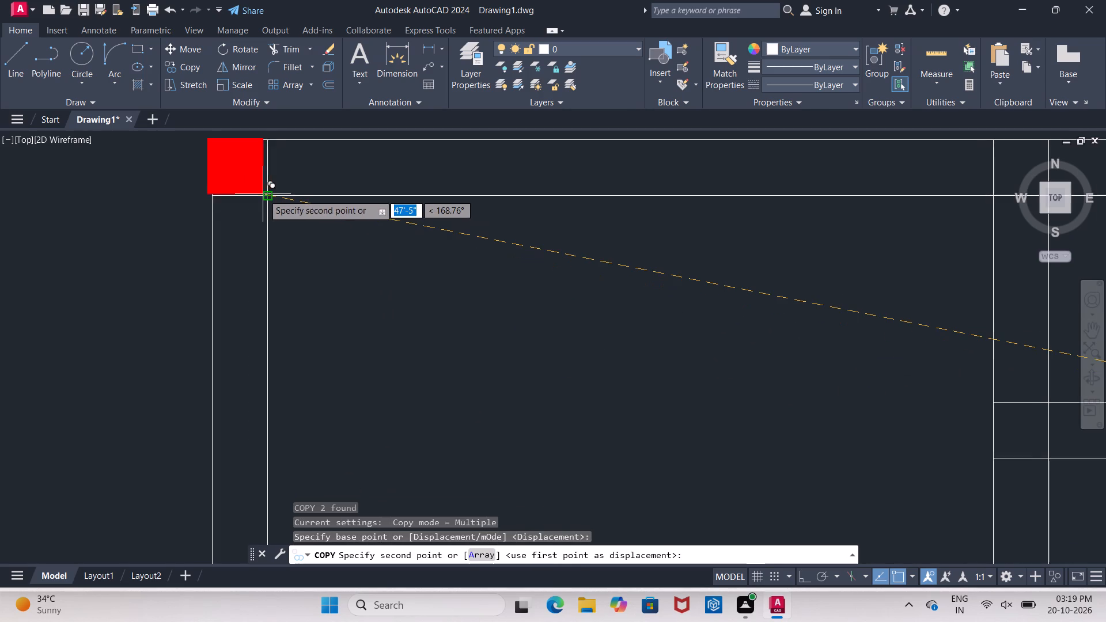
pyautogui.click(263, 194)
# Place column copies on the left outer wall, at the upper-left room's bottom wall and at the lower cross wall, aligned to their lower lines.
pyautogui.scroll(-5, 275, 190)
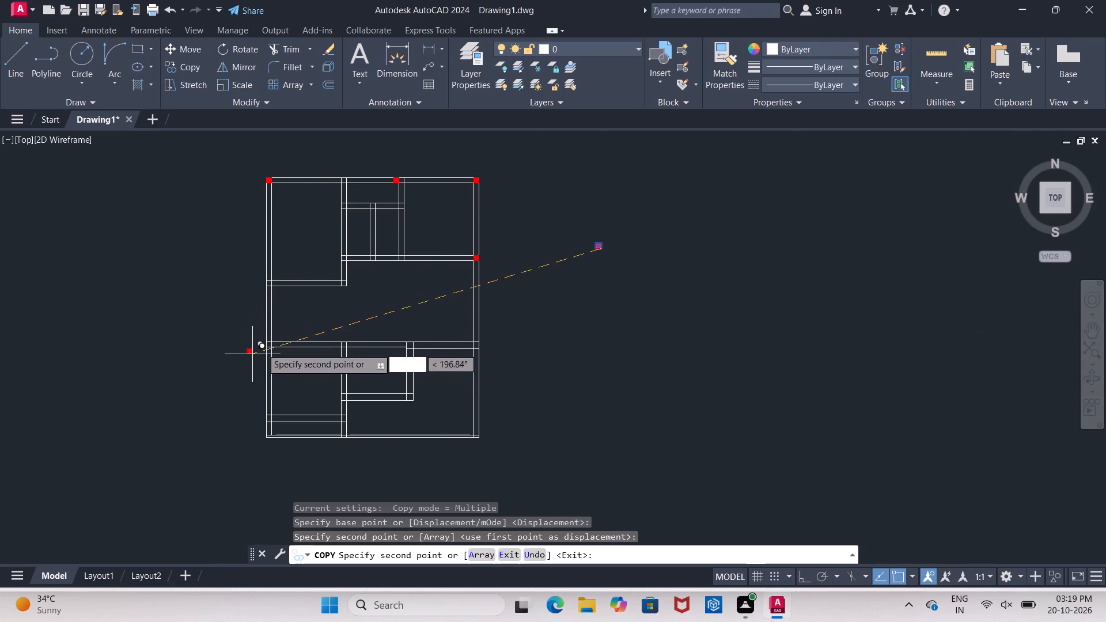
pyautogui.scroll(2, 276, 334)
pyautogui.scroll(-1, 276, 337)
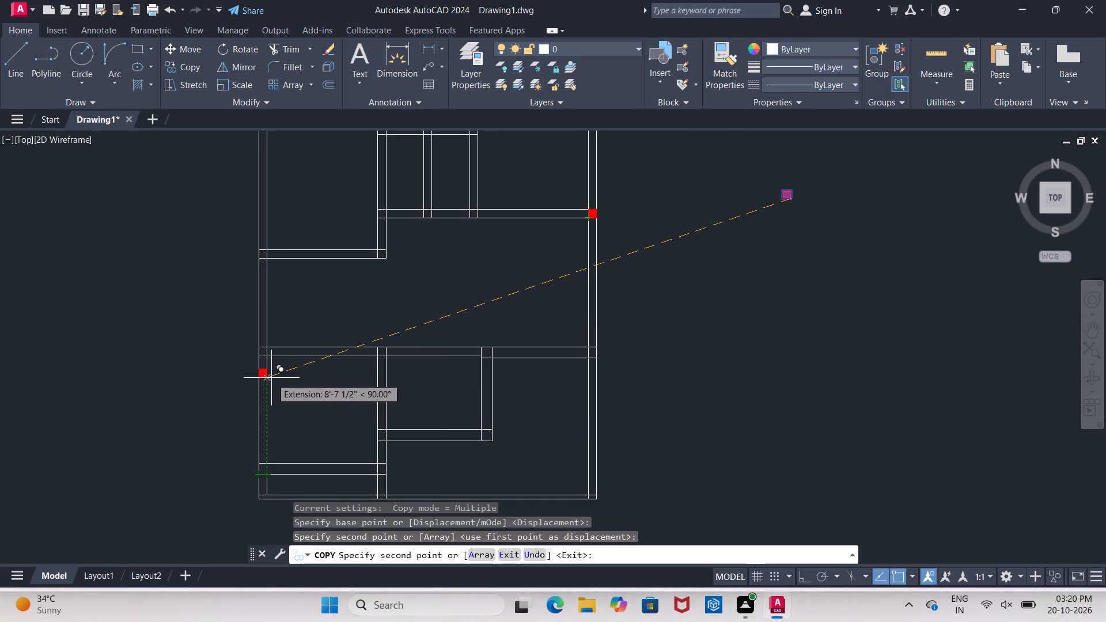
pyautogui.click(269, 259)
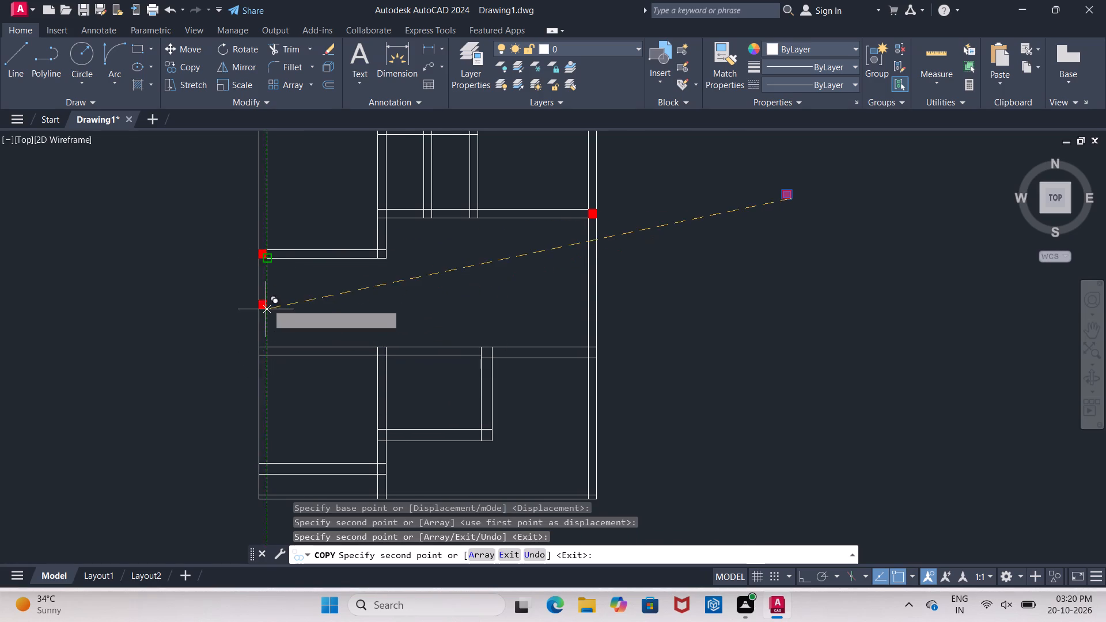
pyautogui.scroll(5, 272, 269)
pyautogui.scroll(-4, 255, 260)
pyautogui.scroll(4, 248, 327)
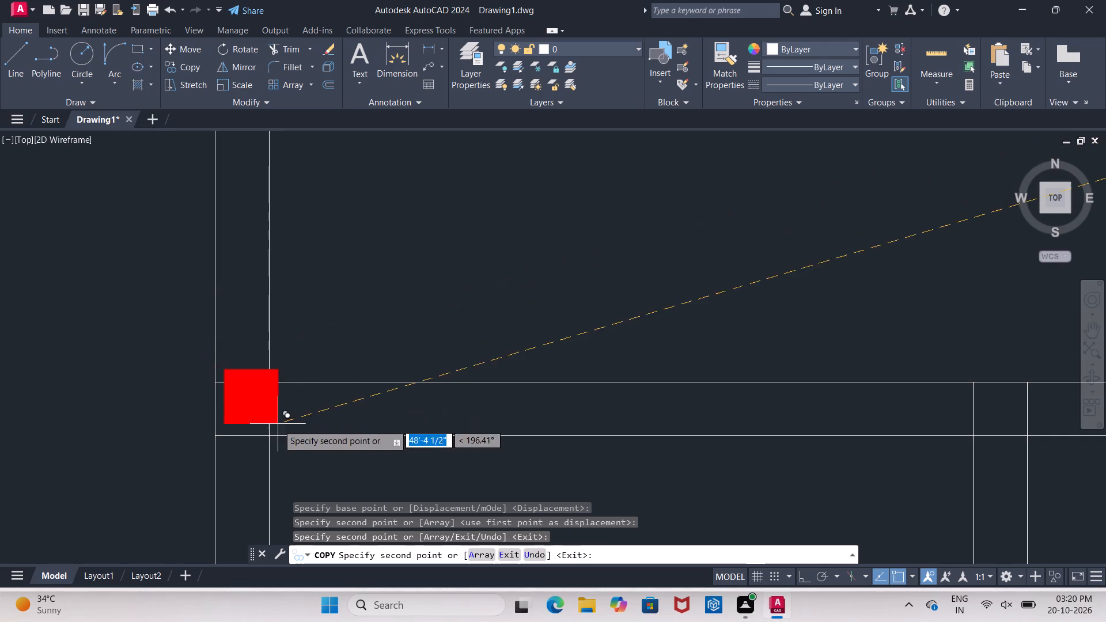
pyautogui.click(270, 434)
# Place column copies at the plan's bottom-left and bottom-right outer corners, flush with the bottom wall's outer line.
pyautogui.scroll(-6, 271, 280)
pyautogui.scroll(4, 271, 347)
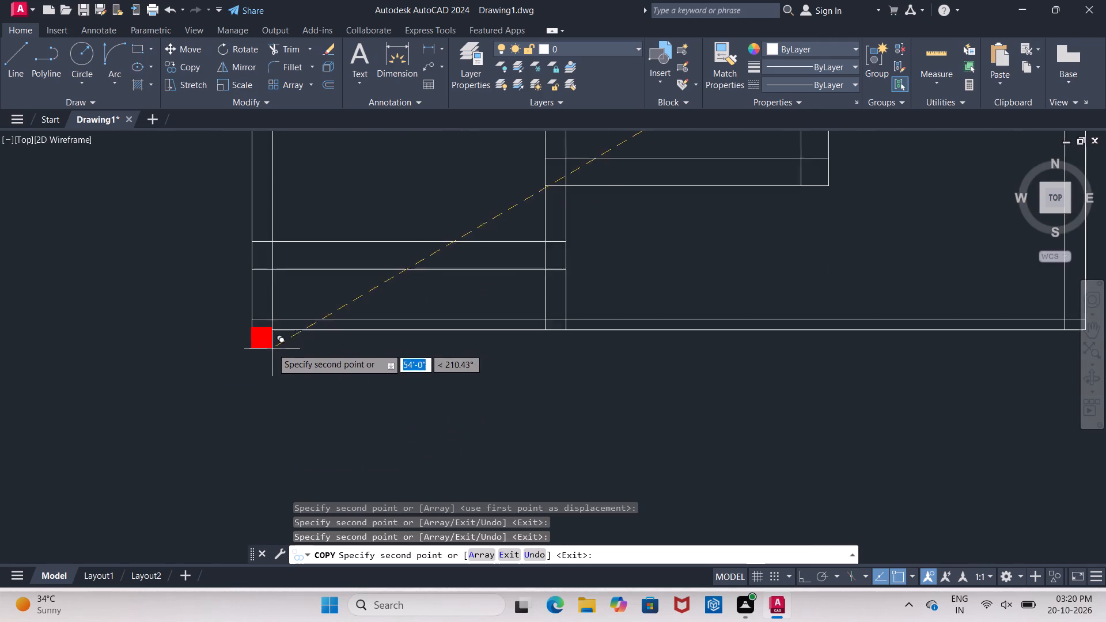
pyautogui.scroll(3, 272, 347)
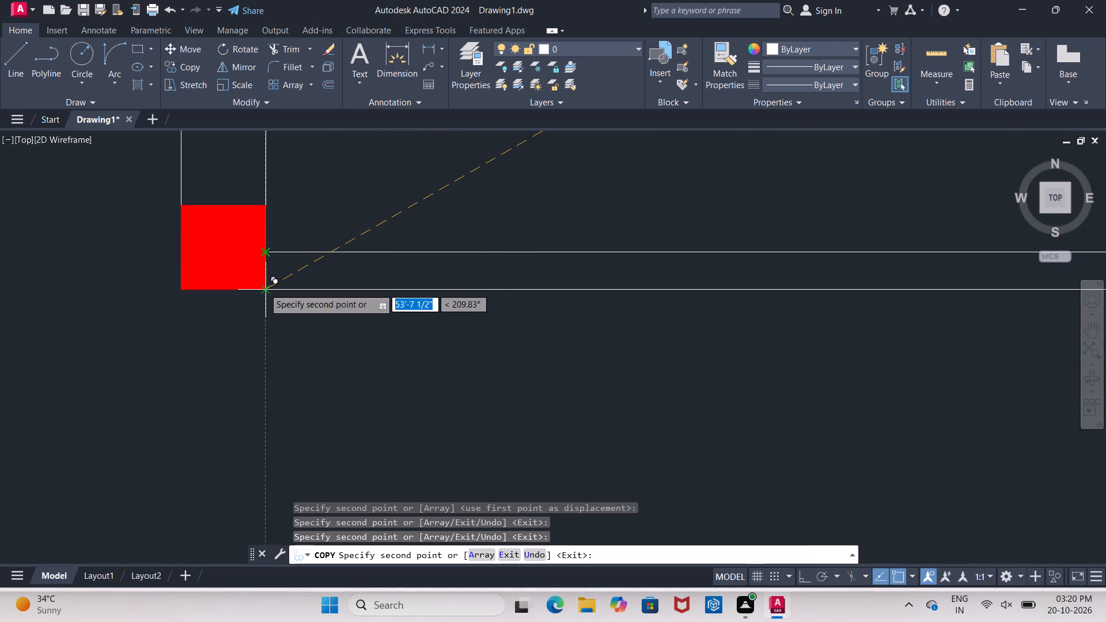
pyautogui.click(264, 288)
pyautogui.scroll(-4, 173, 264)
pyautogui.scroll(-2, 251, 349)
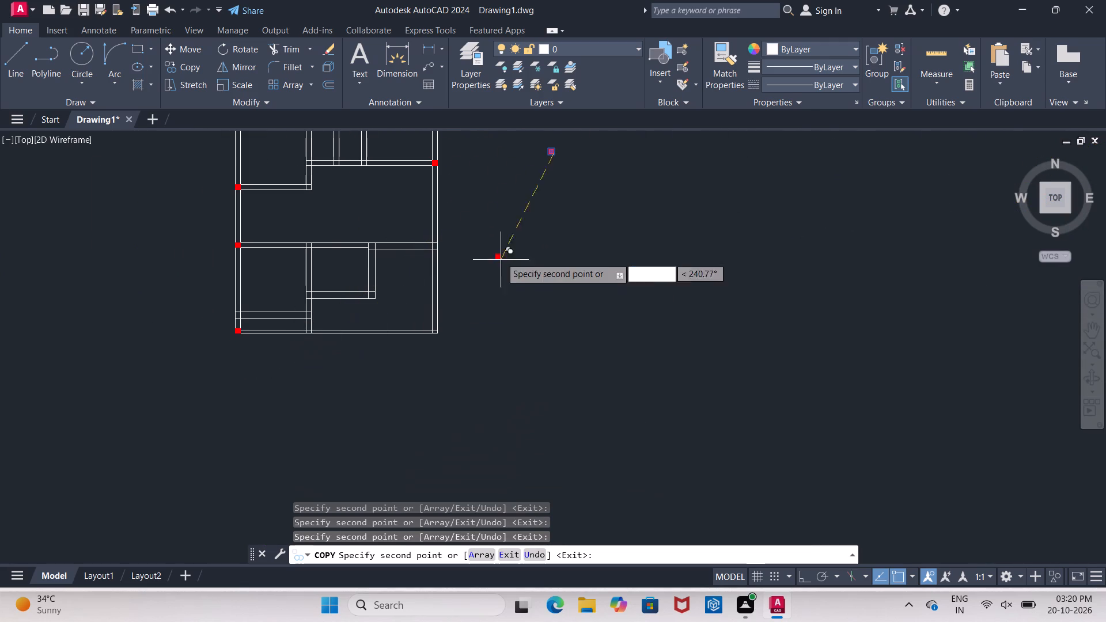
pyautogui.scroll(5, 310, 246)
pyautogui.scroll(-5, 300, 240)
pyautogui.scroll(3, 410, 325)
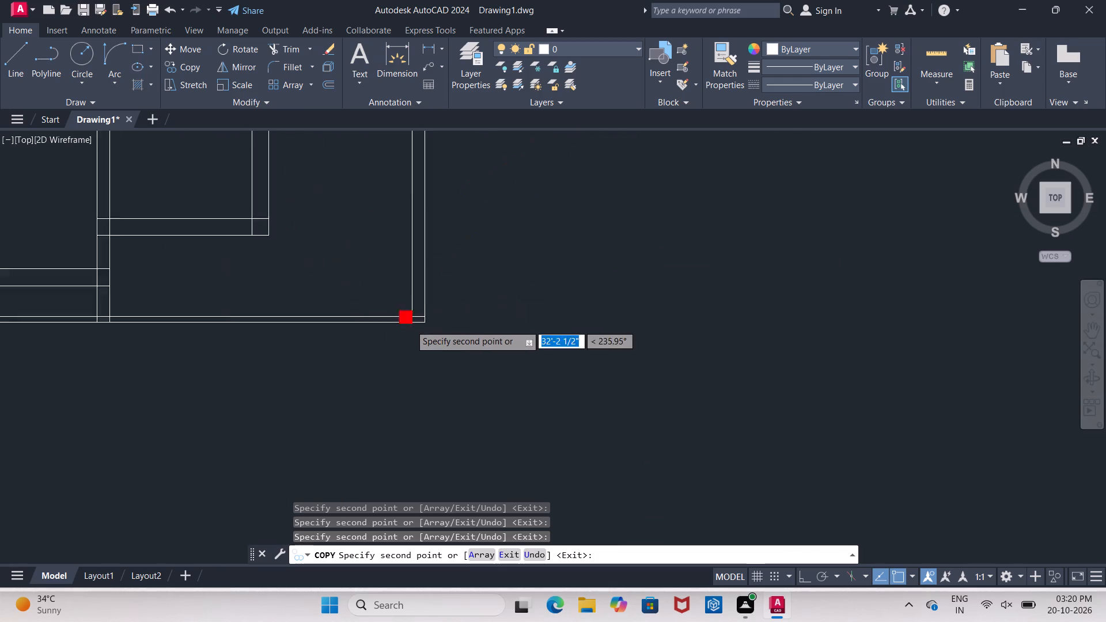
pyautogui.scroll(4, 410, 325)
pyautogui.click(535, 292)
# Place column copies on the lower cross wall, at the left interior wall junction and at the right outer wall, flush with its lower lines.
pyautogui.scroll(-4, 433, 266)
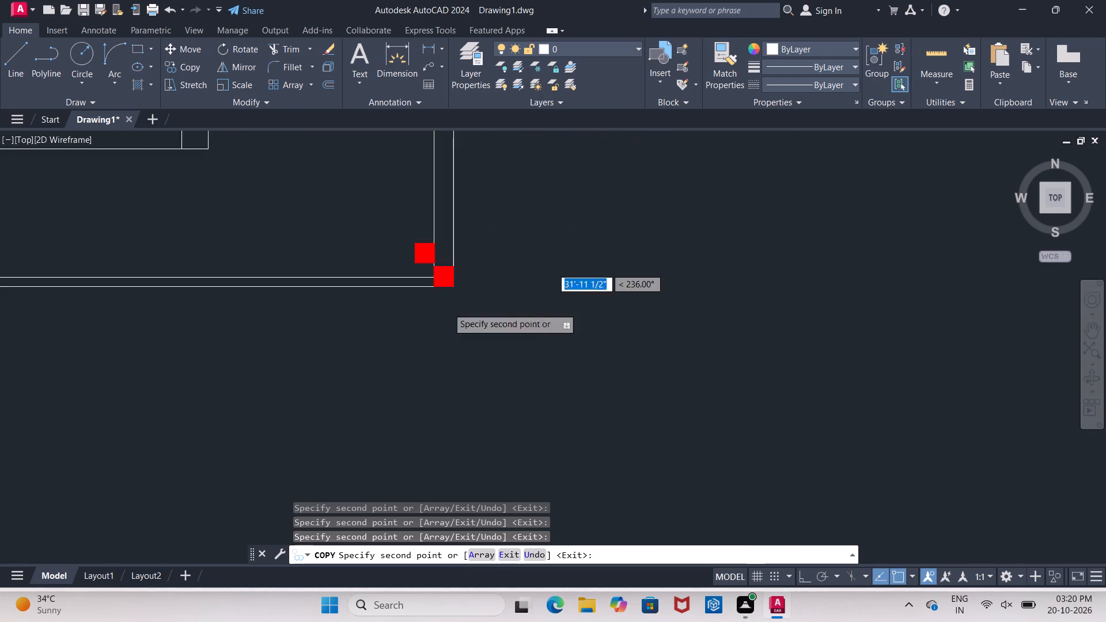
pyautogui.scroll(-3, 452, 315)
pyautogui.scroll(5, 325, 221)
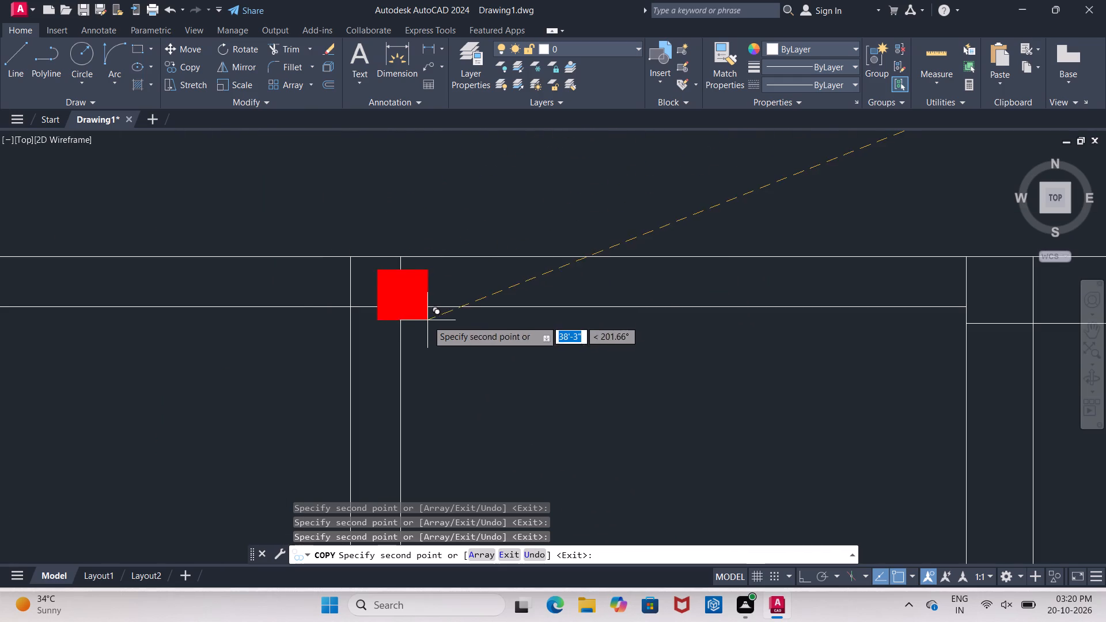
pyautogui.scroll(-6, 276, 263)
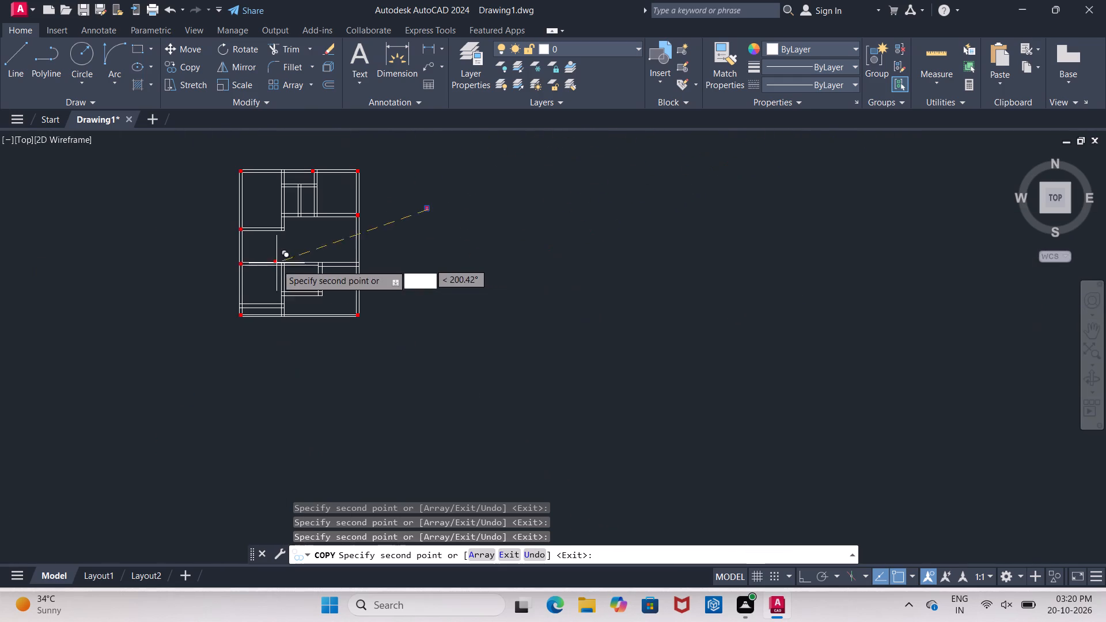
pyautogui.scroll(3, 327, 271)
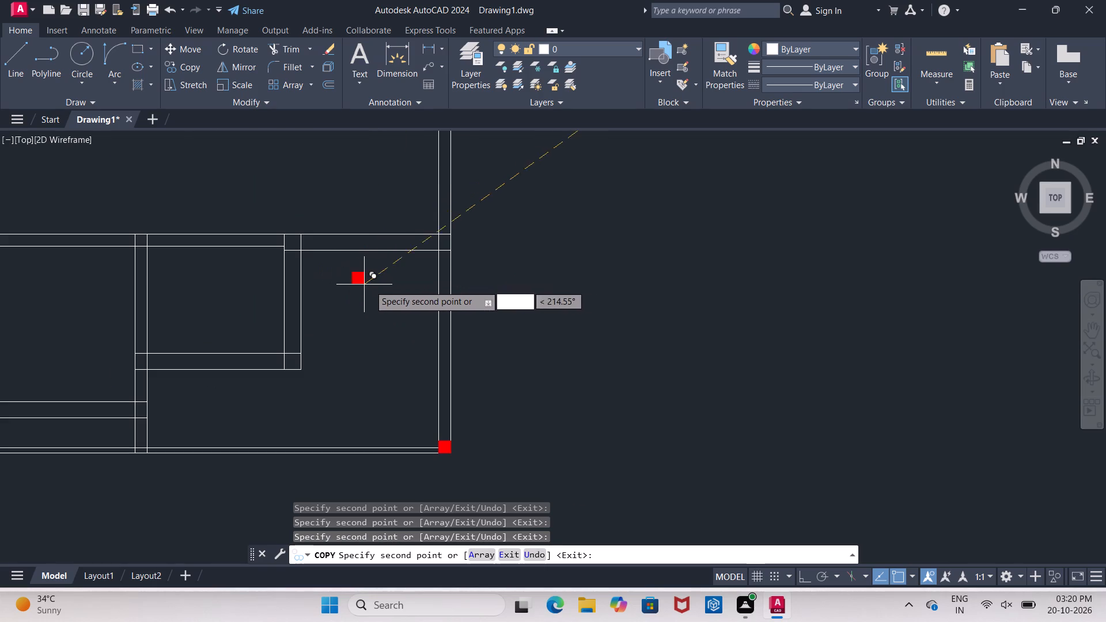
pyautogui.scroll(-2, 296, 275)
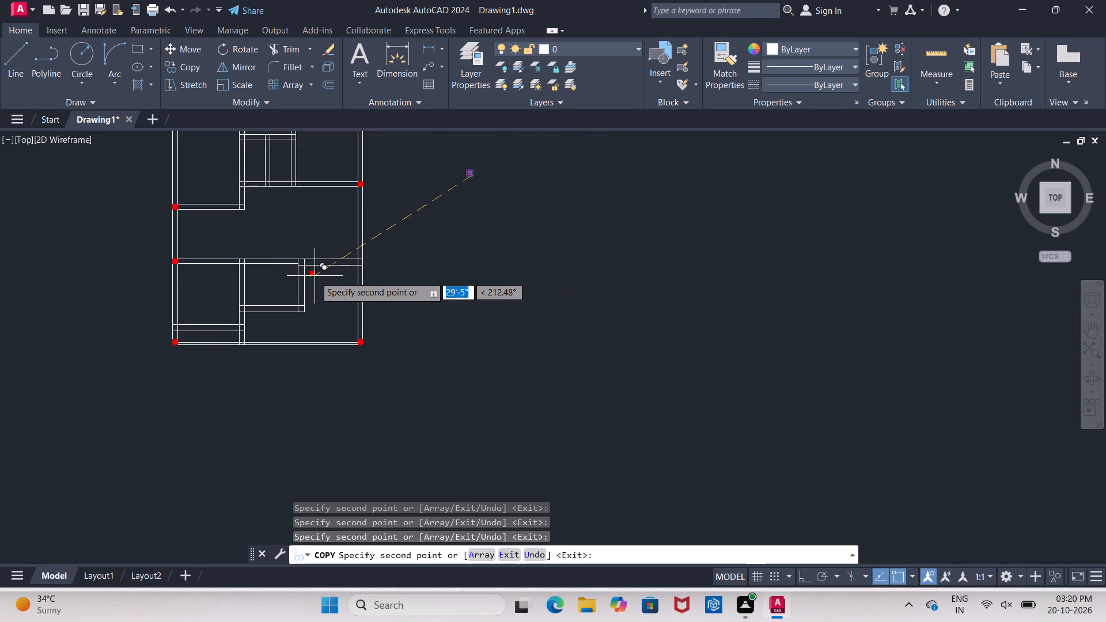
pyautogui.scroll(6, 239, 259)
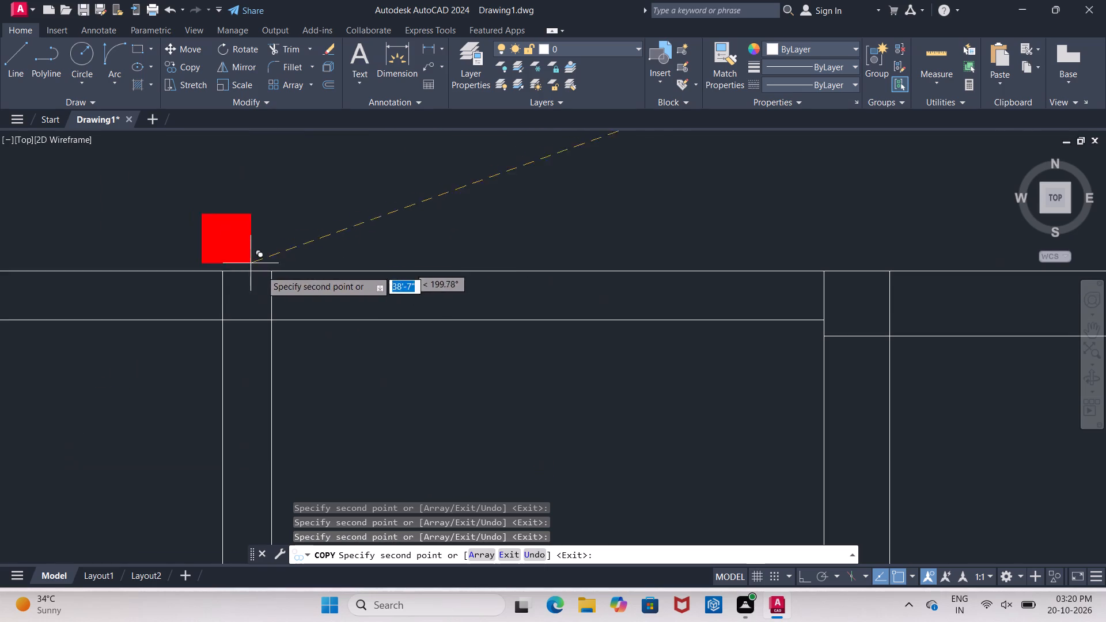
pyautogui.click(274, 318)
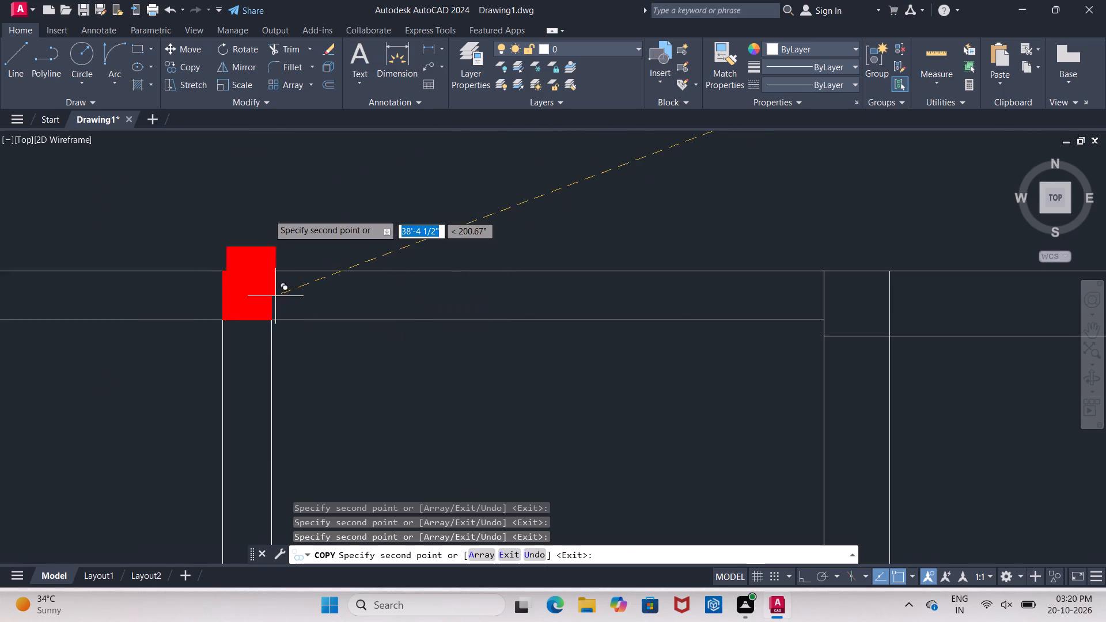
pyautogui.scroll(-4, 267, 213)
pyautogui.scroll(4, 444, 226)
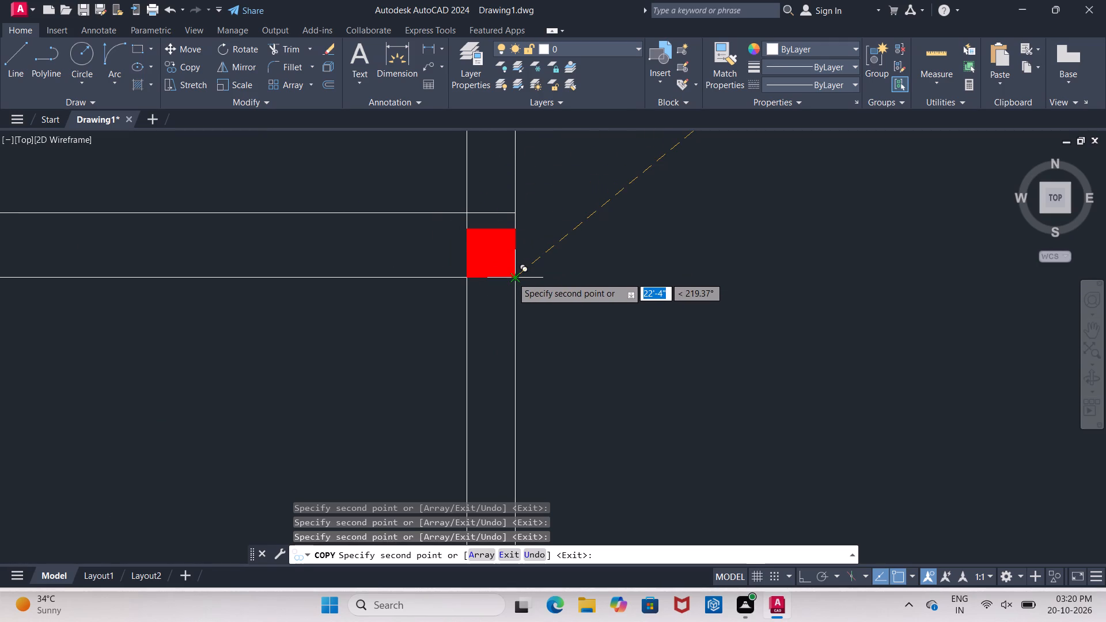
pyautogui.click(512, 277)
# Place a column copy on the upper cross wall where the narrow middle partition's right line meets the cross wall's lower line.
pyautogui.scroll(-3, 379, 212)
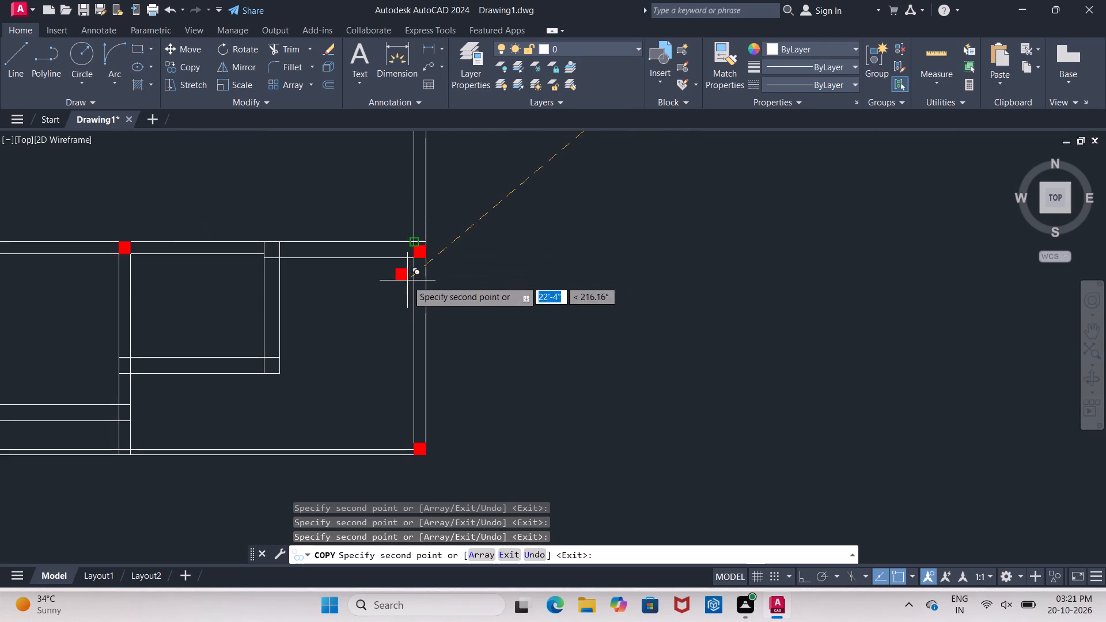
pyautogui.scroll(-2, 381, 292)
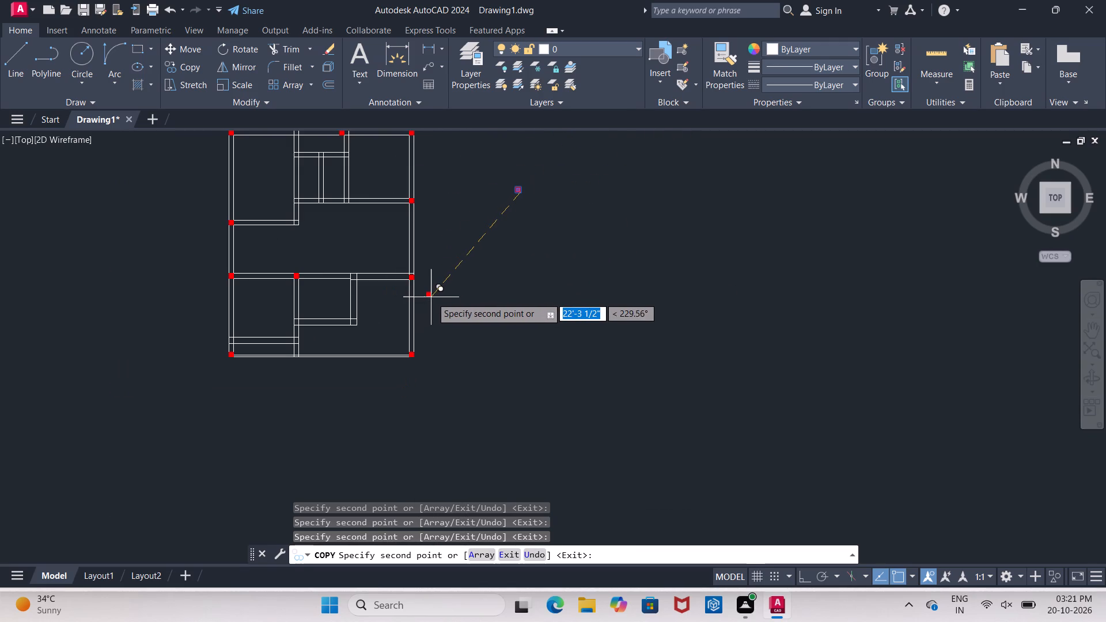
pyautogui.scroll(-1, 431, 297)
pyautogui.scroll(2, 407, 210)
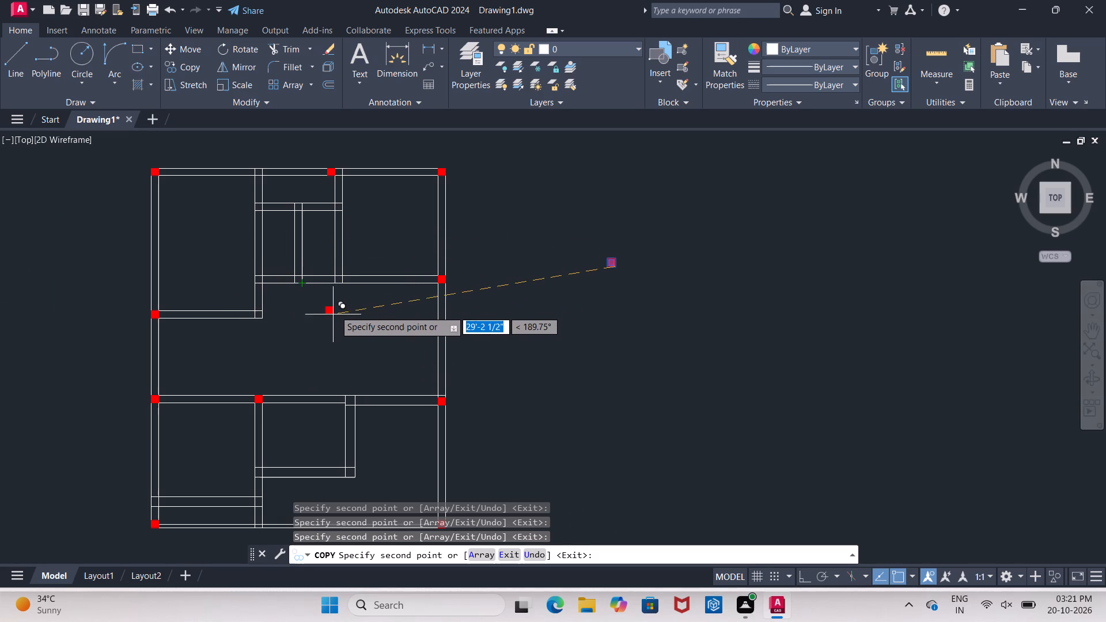
pyautogui.scroll(4, 335, 281)
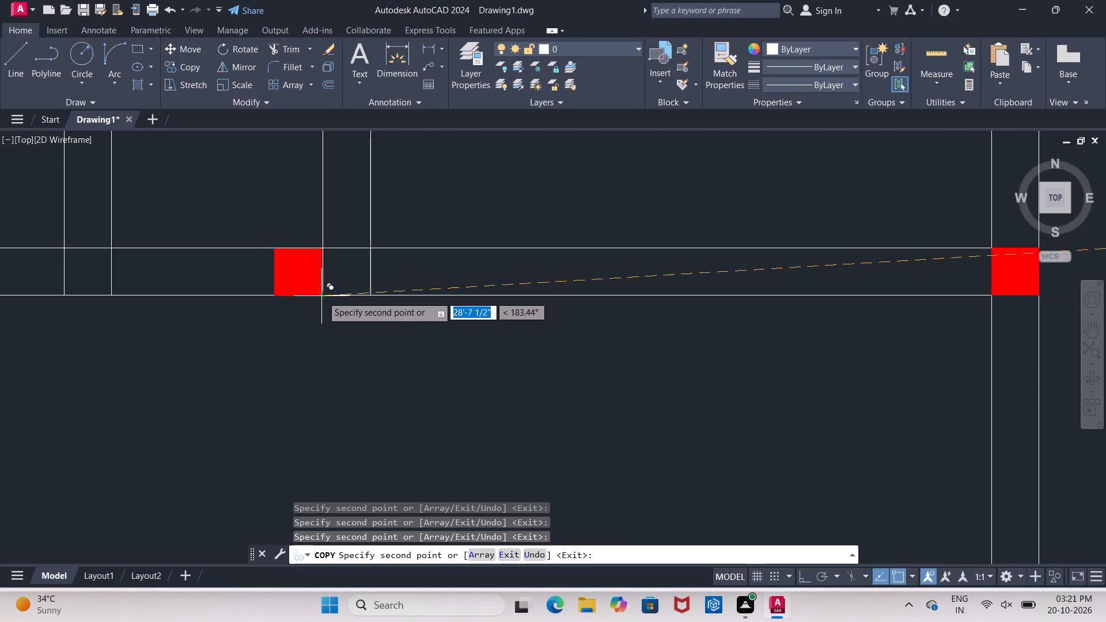
pyautogui.scroll(-2, 295, 329)
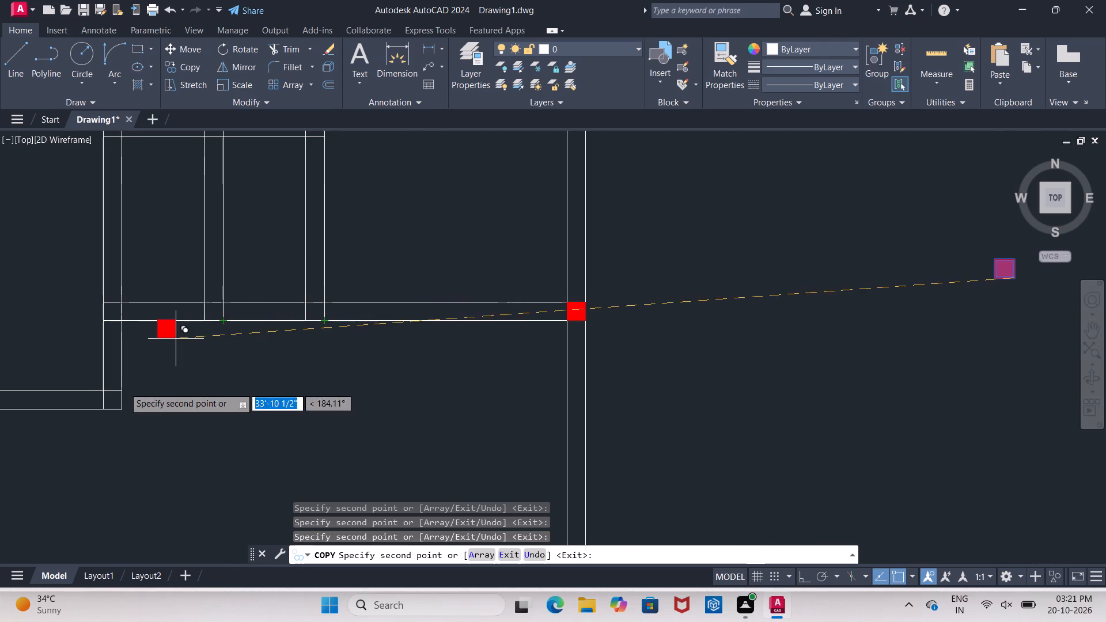
pyautogui.scroll(-3, 213, 349)
pyautogui.scroll(1, 174, 385)
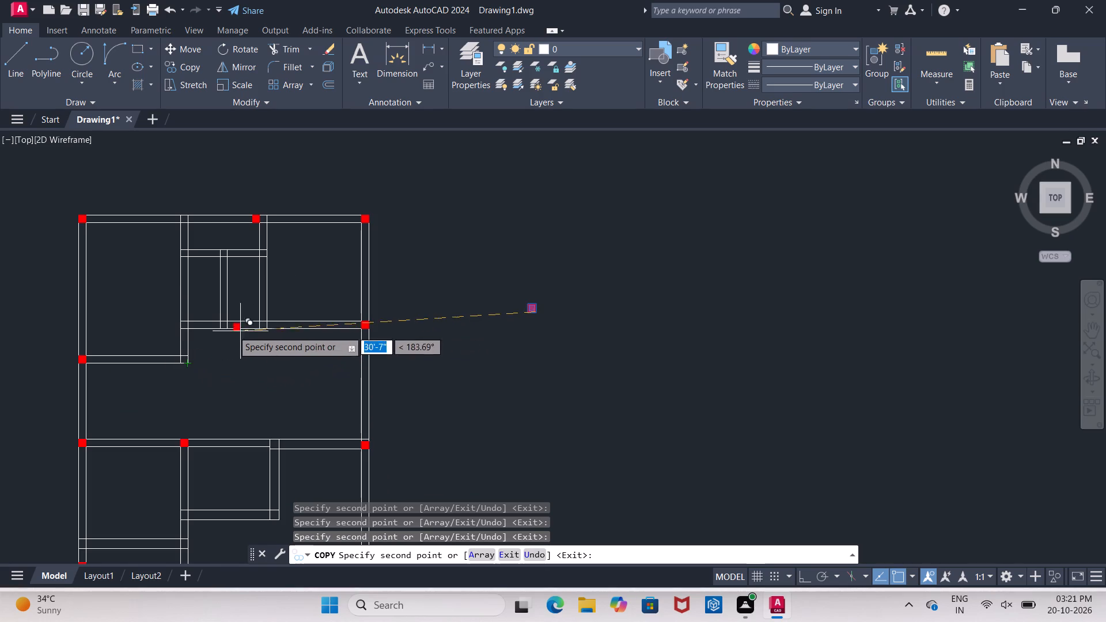
pyautogui.scroll(6, 225, 331)
pyautogui.click(248, 301)
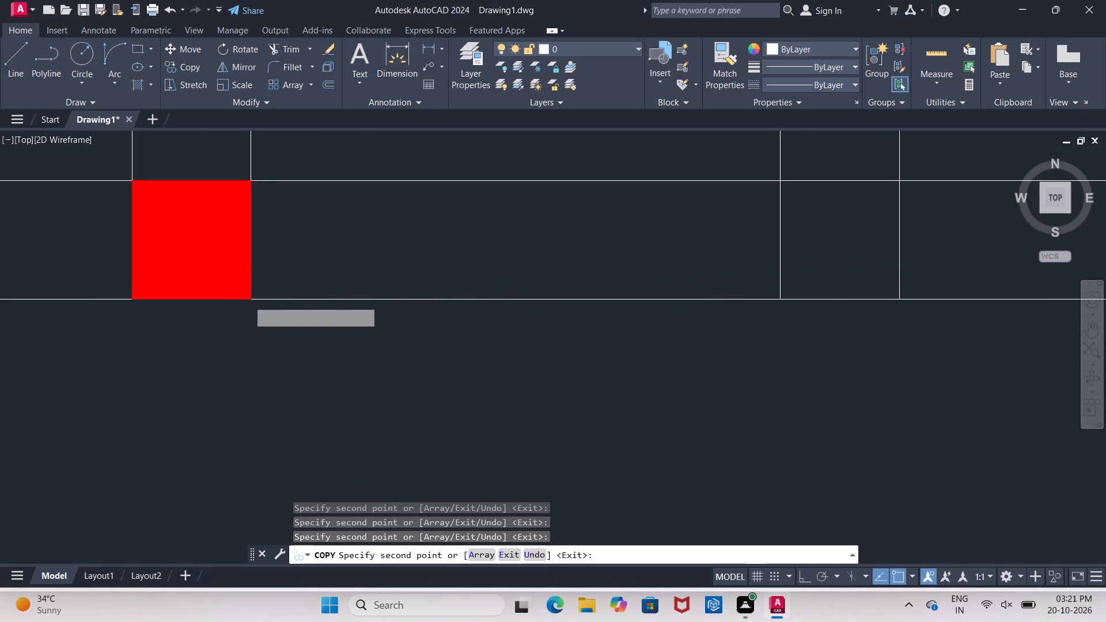
# Place a column copy on the top wall where its inner line meets the right interior wall's right line.
pyautogui.scroll(-6, 315, 257)
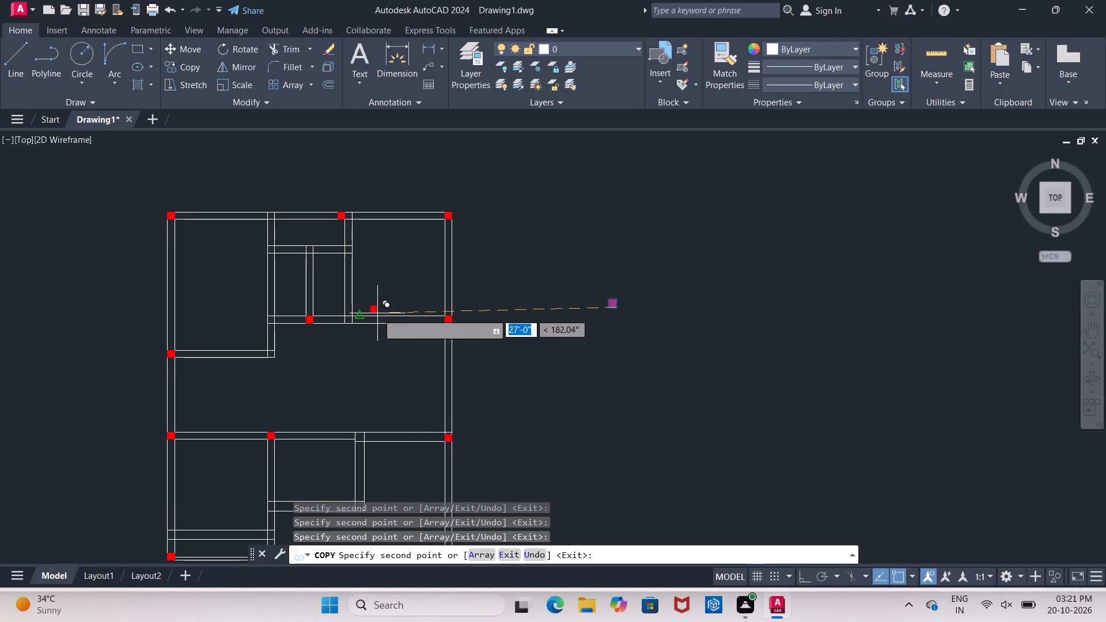
pyautogui.scroll(5, 344, 222)
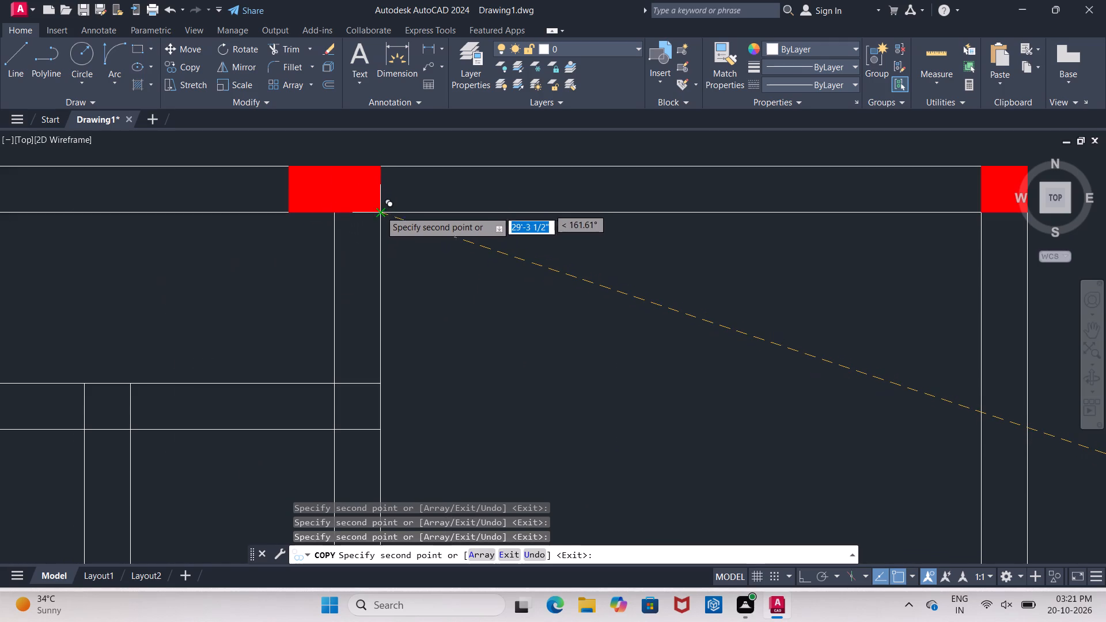
pyautogui.click(380, 213)
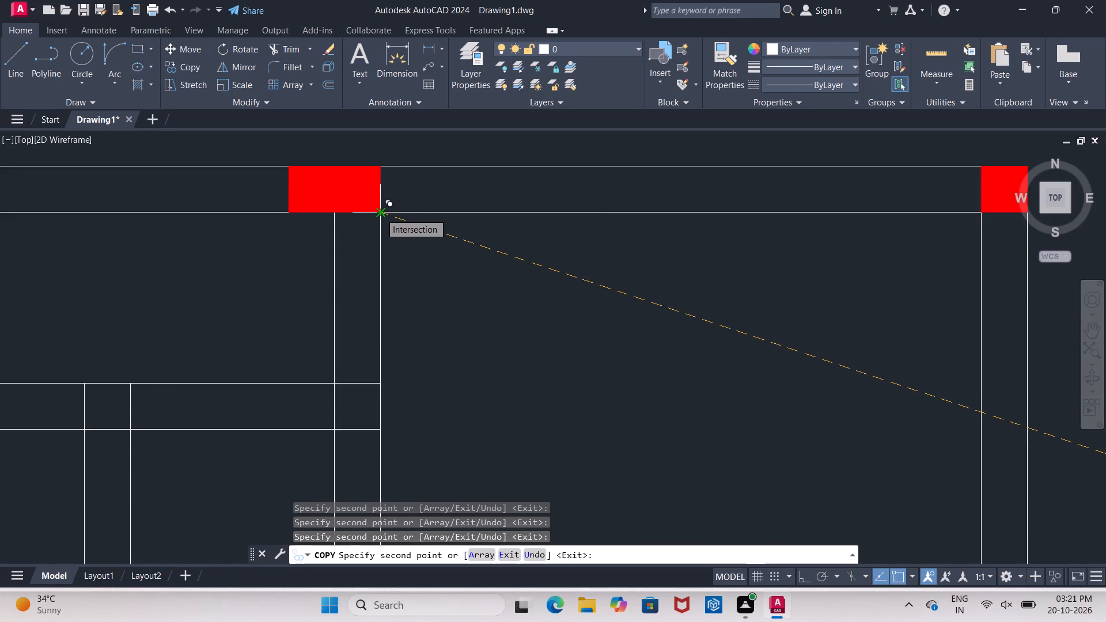
# Place a column copy at the small room's lower-right outer corner below the lower cross wall, and finish copying.
pyautogui.scroll(-4, 253, 203)
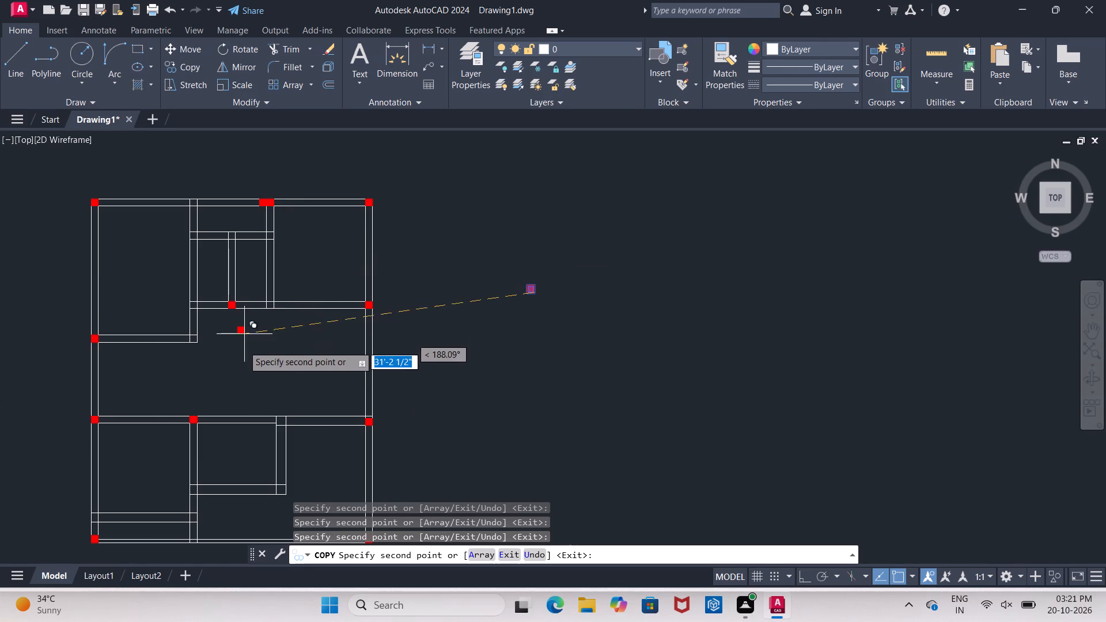
pyautogui.scroll(-1, 240, 362)
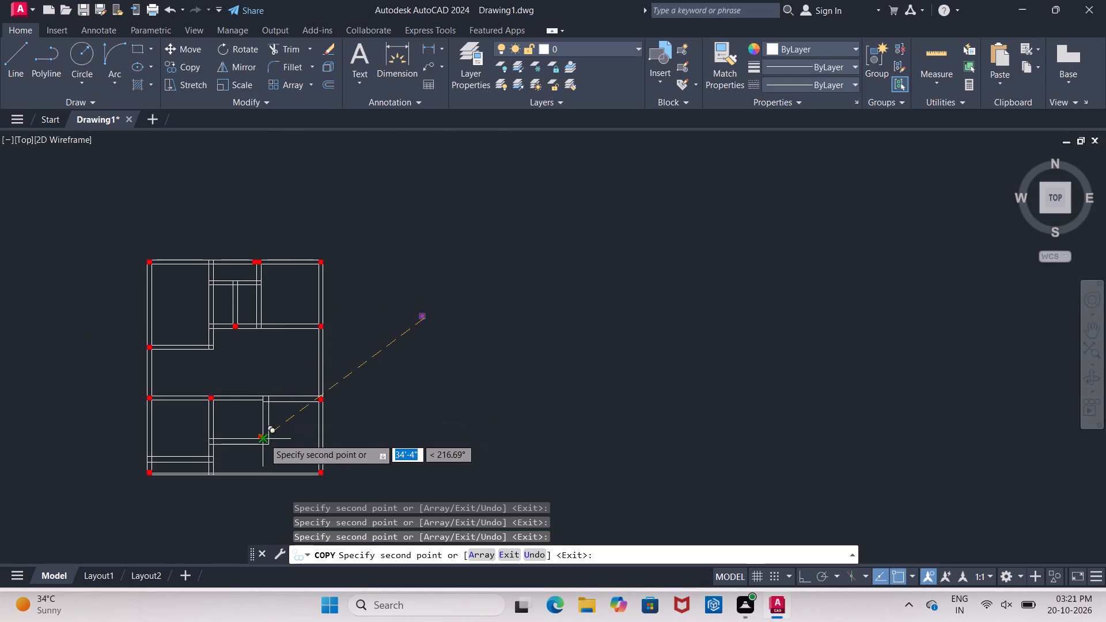
pyautogui.scroll(5, 265, 426)
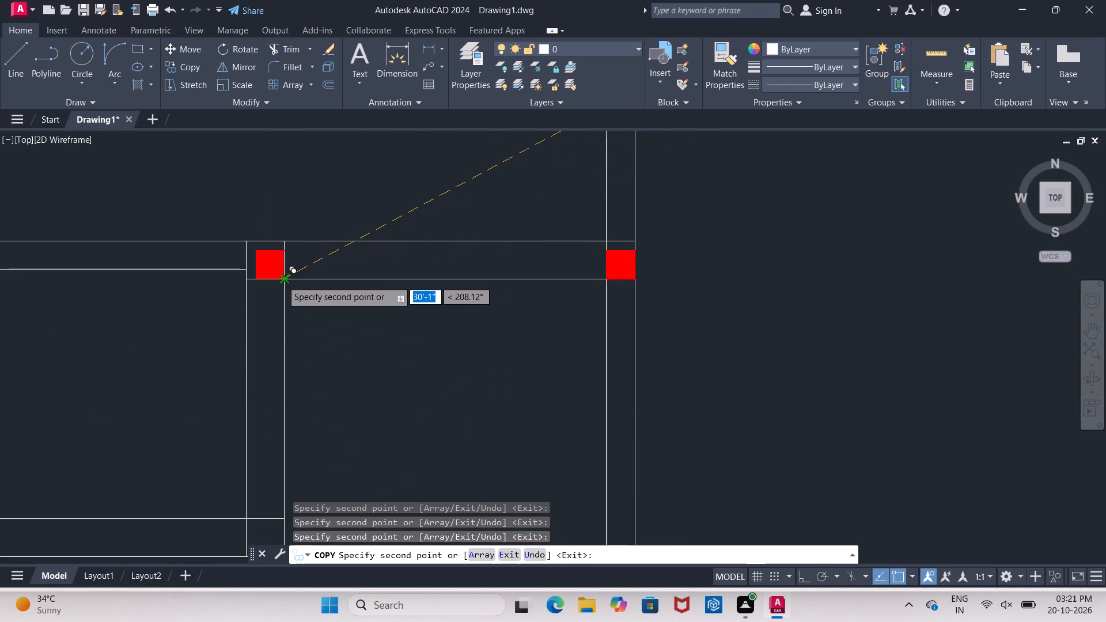
pyautogui.scroll(-6, 271, 283)
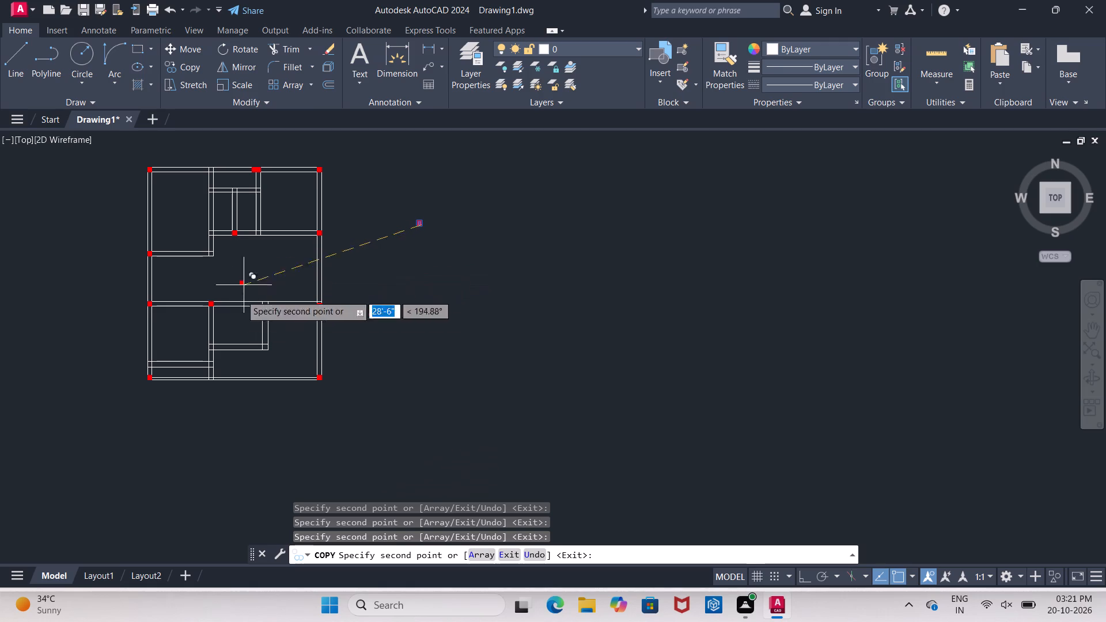
pyautogui.scroll(5, 268, 359)
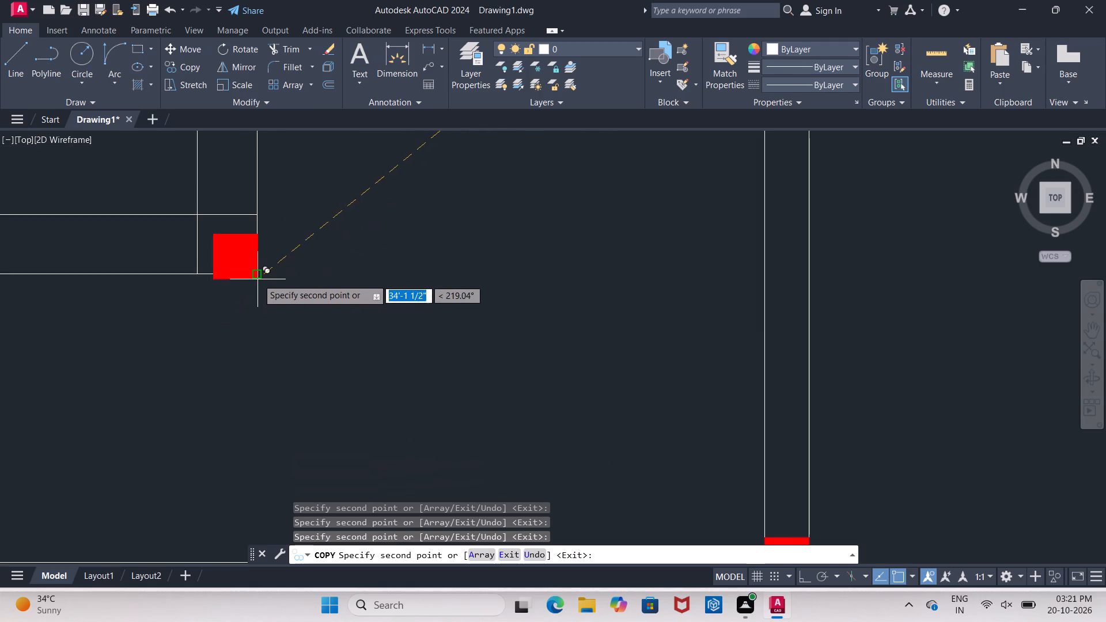
pyautogui.click(256, 273)
pyautogui.scroll(-3, 351, 239)
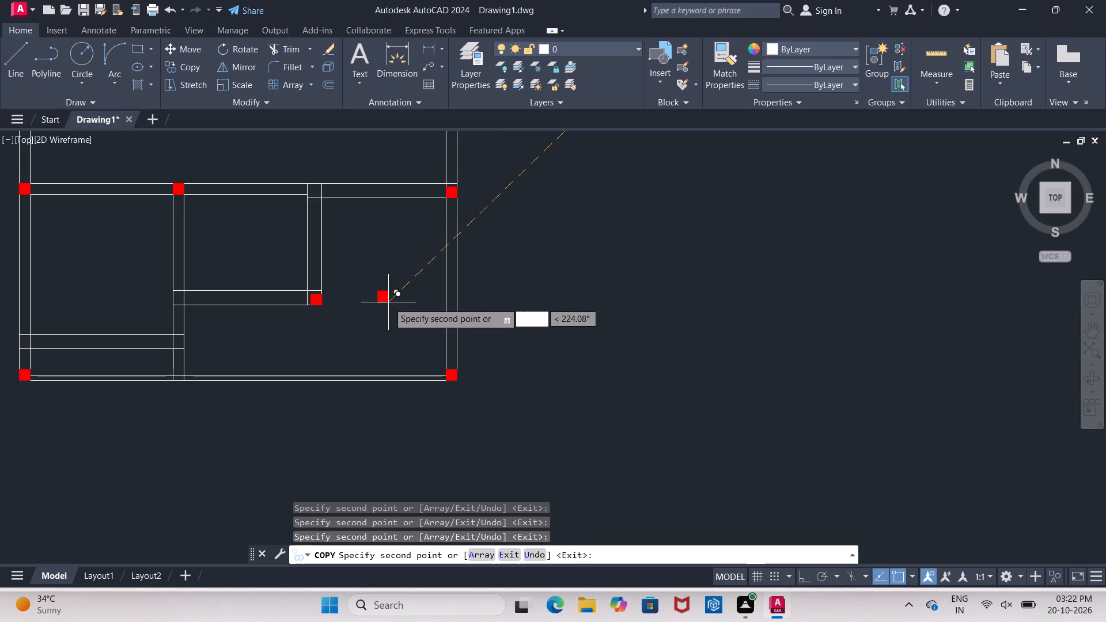
pyautogui.scroll(-2, 376, 340)
pyautogui.scroll(2, 349, 268)
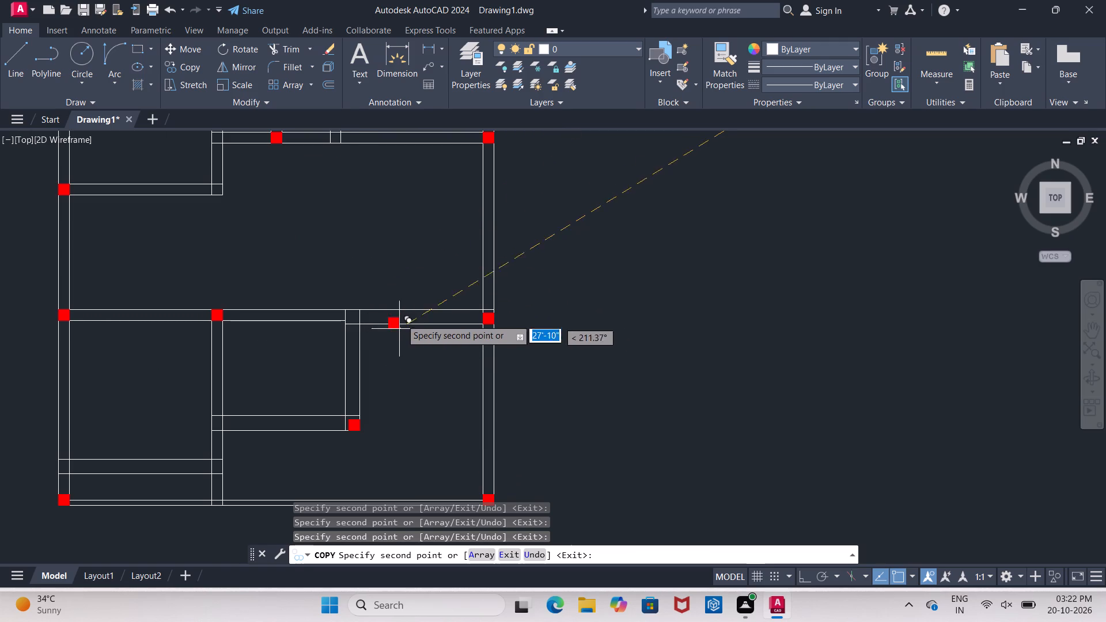
pyautogui.scroll(-3, 460, 313)
pyautogui.scroll(4, 63, 333)
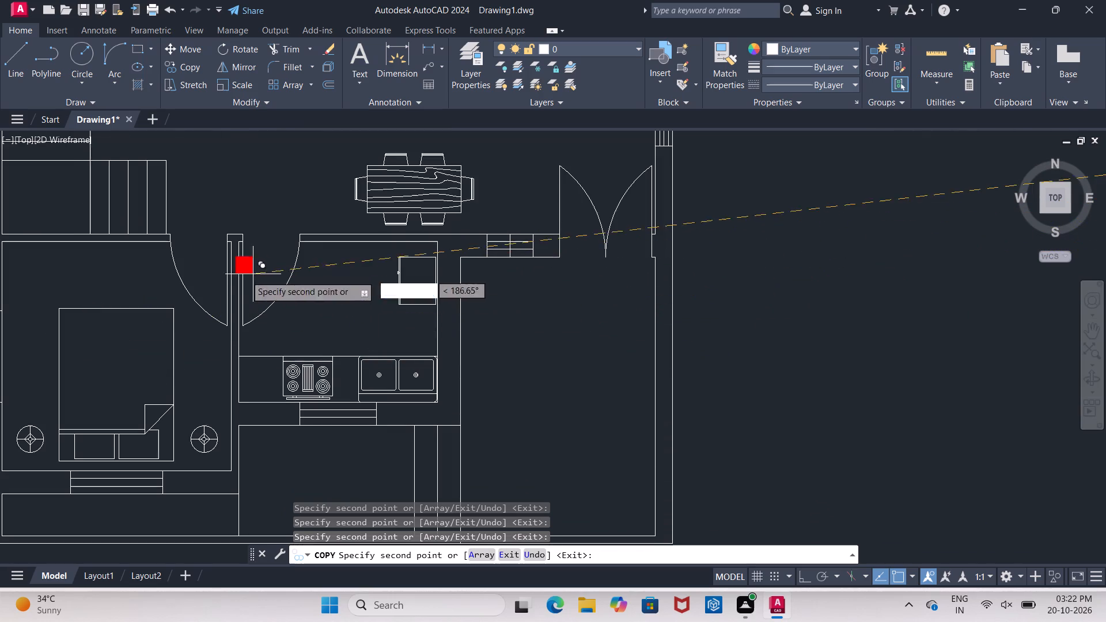
pyautogui.scroll(-5, 213, 291)
pyautogui.scroll(4, 392, 358)
pyautogui.scroll(-3, 340, 320)
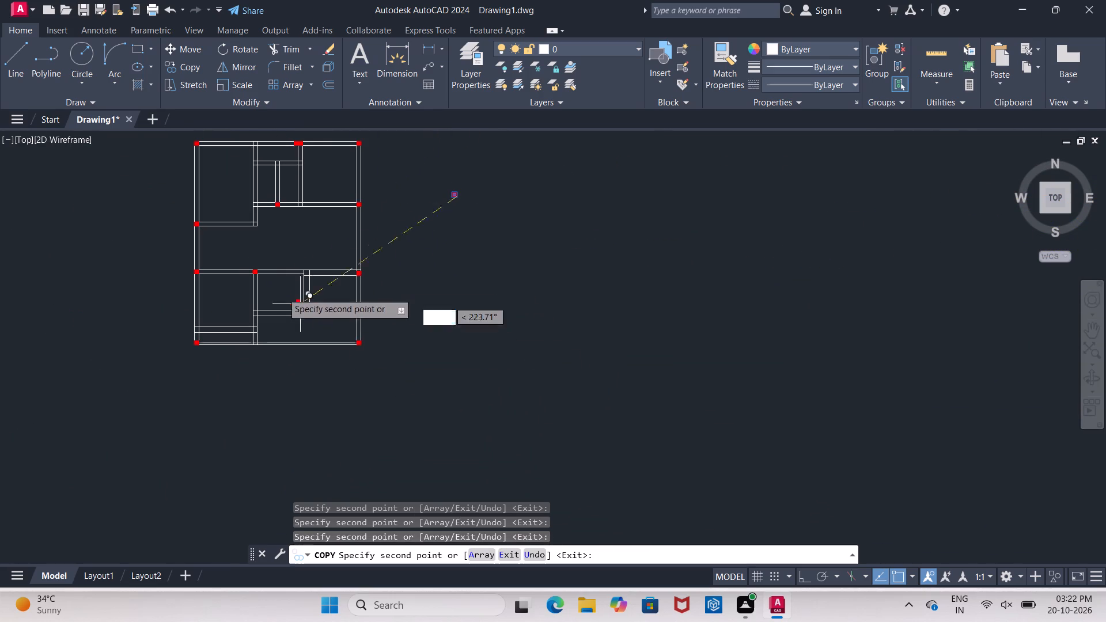
pyautogui.scroll(2, 366, 309)
pyautogui.scroll(-3, 388, 327)
pyautogui.scroll(1, 244, 261)
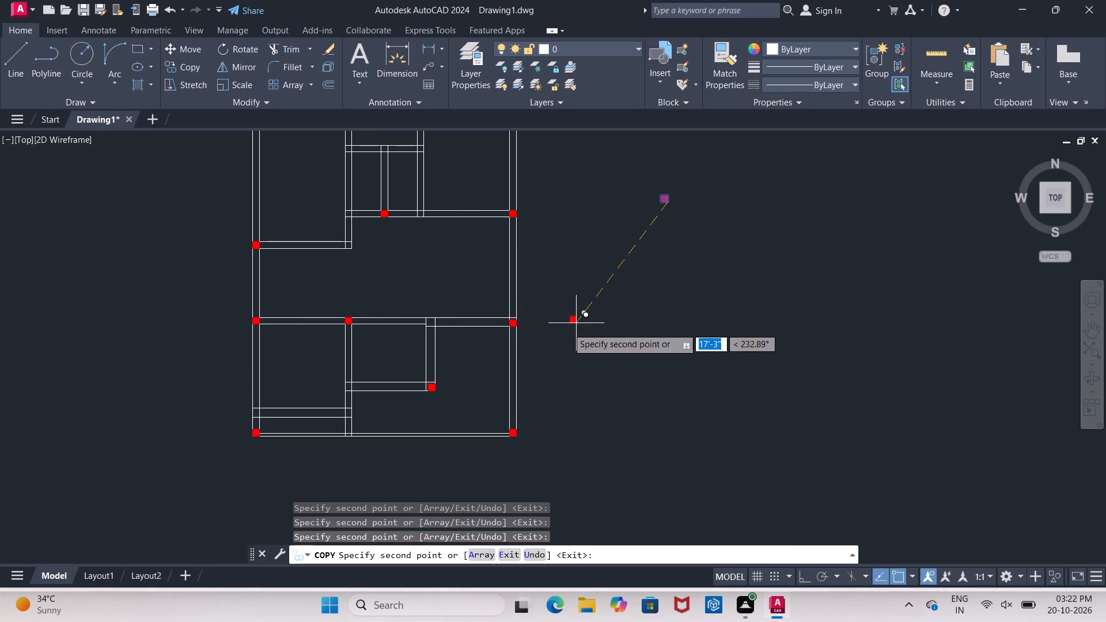
pyautogui.press('Escape')
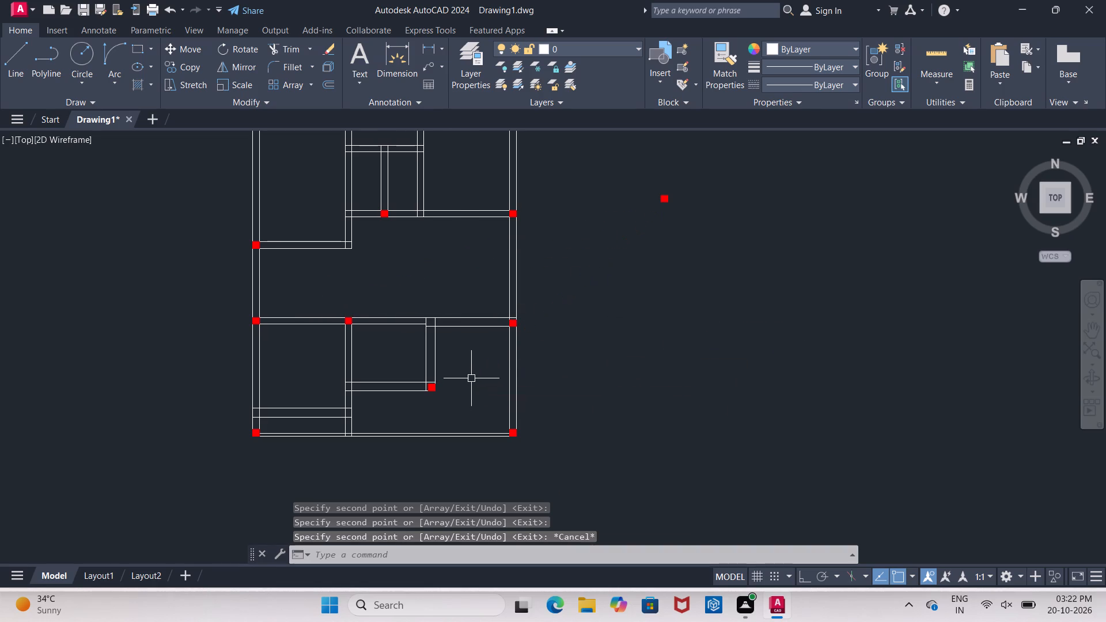
# Examine how the columns sit against the lower cross wall's lines, especially at the right outer wall.
pyautogui.scroll(-1, 397, 313)
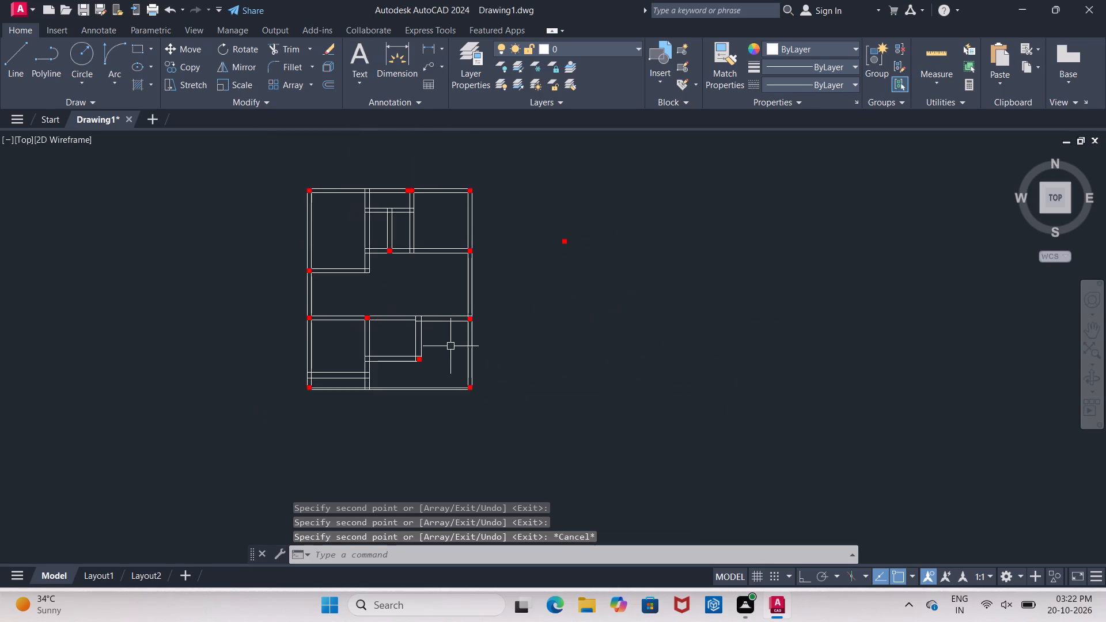
pyautogui.scroll(2, 456, 348)
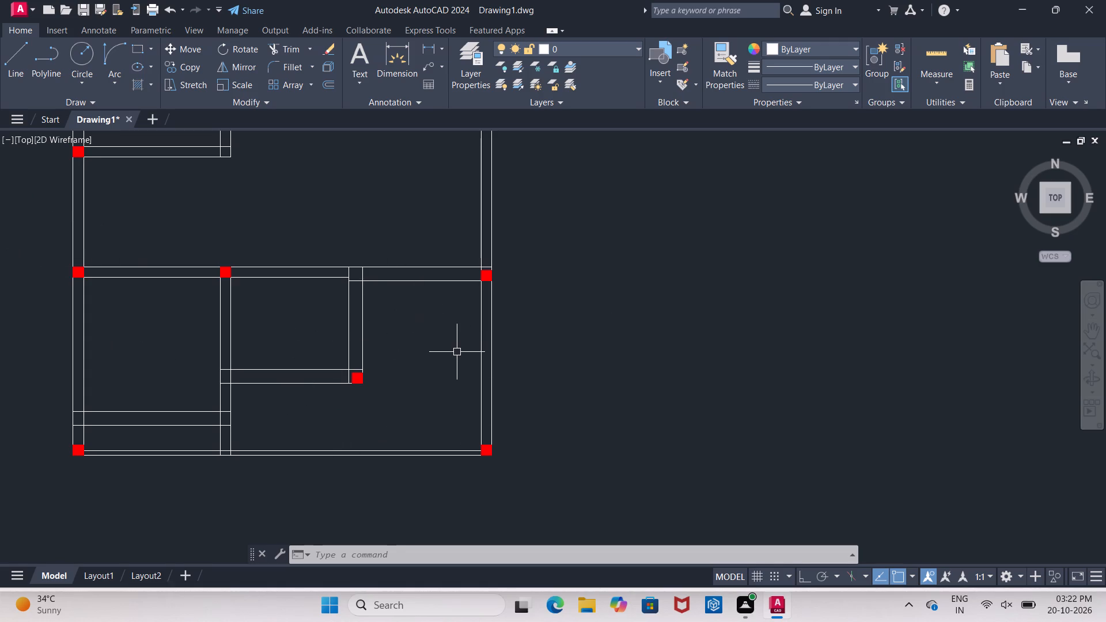
pyautogui.scroll(3, 371, 275)
pyautogui.scroll(-3, 411, 308)
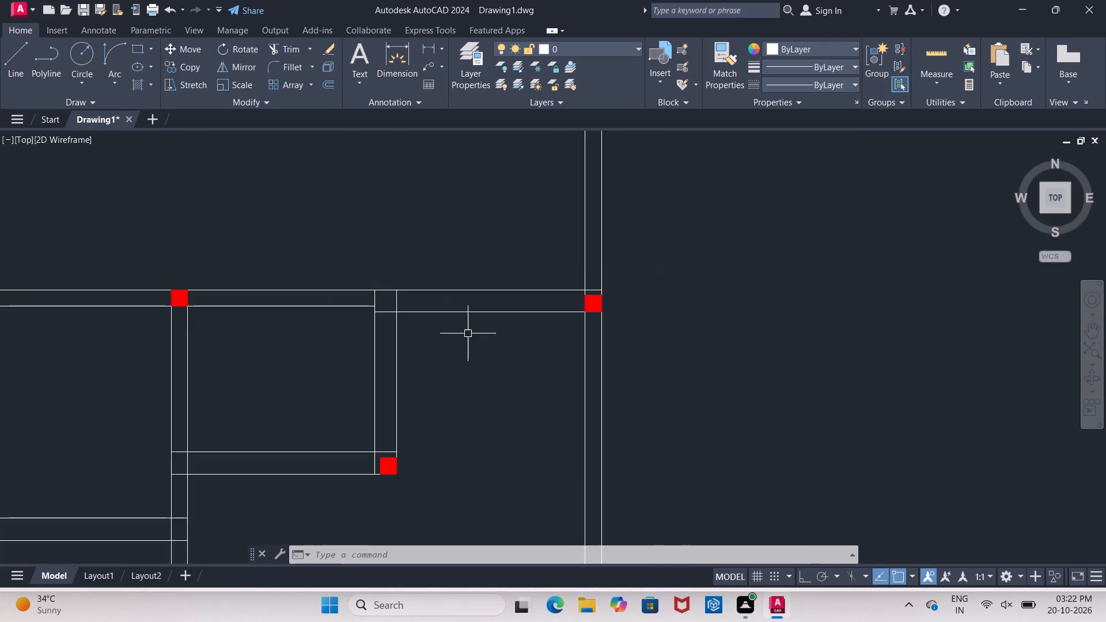
pyautogui.scroll(1, 470, 341)
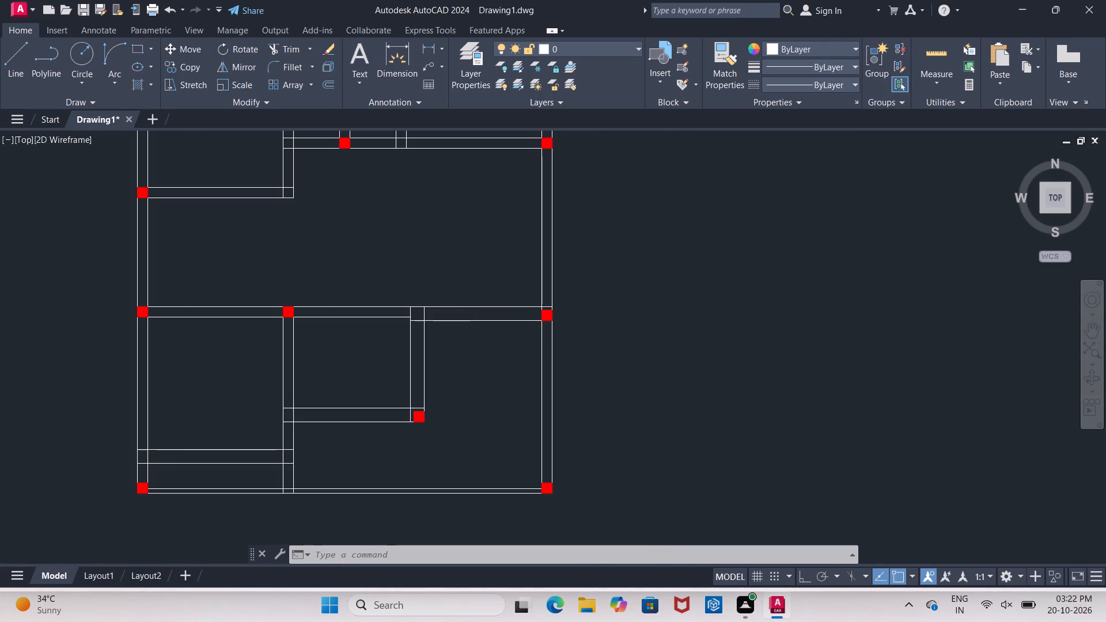
pyautogui.scroll(3, 595, 304)
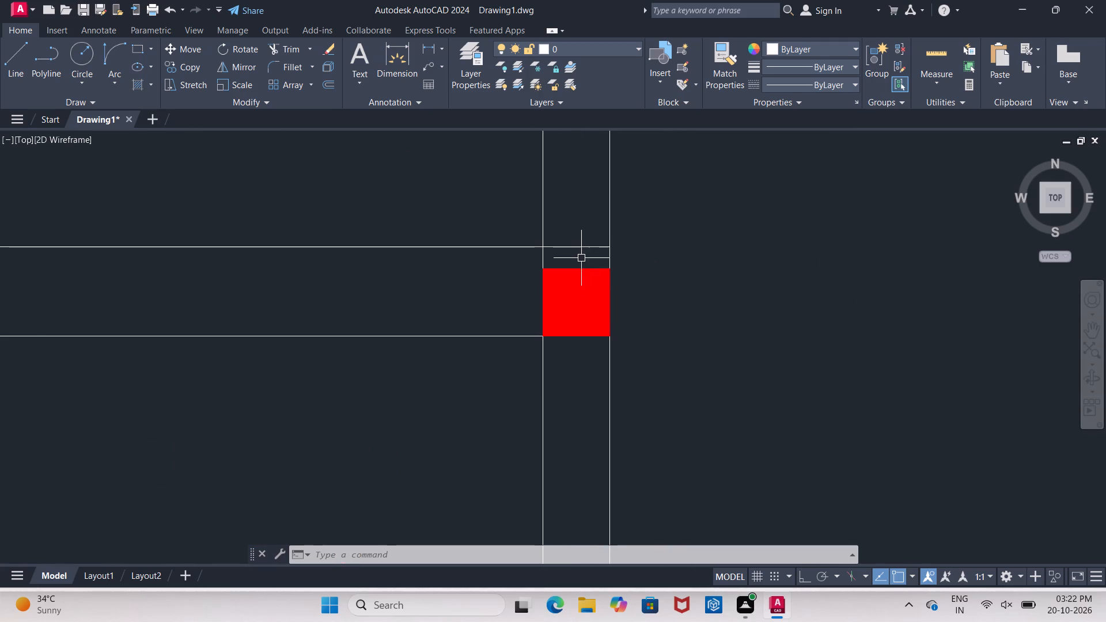
pyautogui.scroll(-1, 460, 314)
pyautogui.scroll(-1, 277, 301)
pyautogui.scroll(-2, 84, 299)
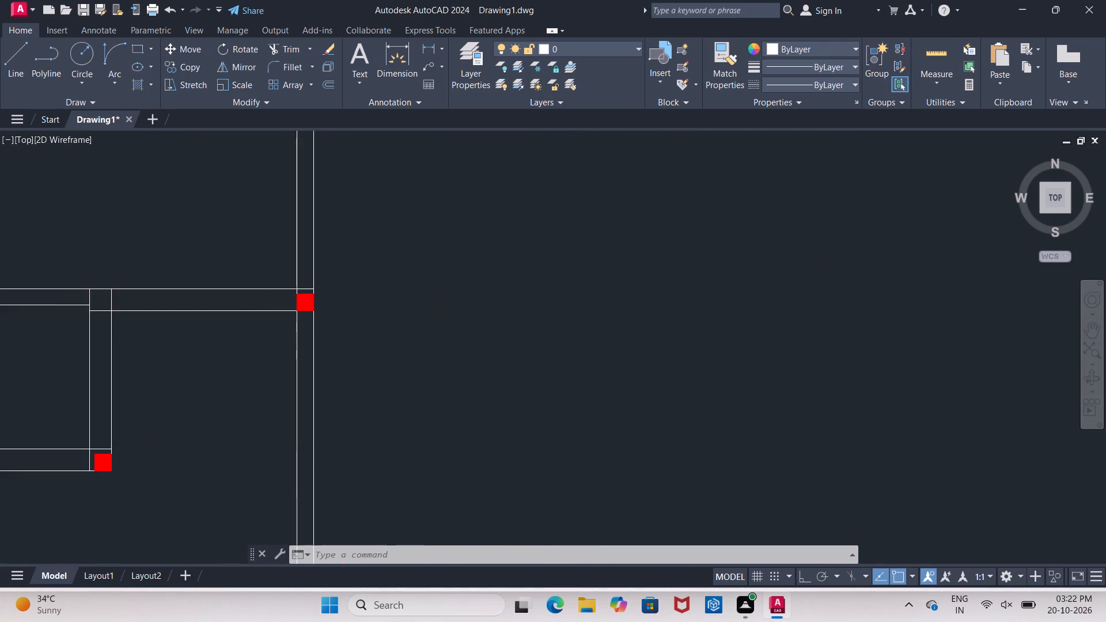
pyautogui.scroll(2, 28, 310)
pyautogui.press('Escape')
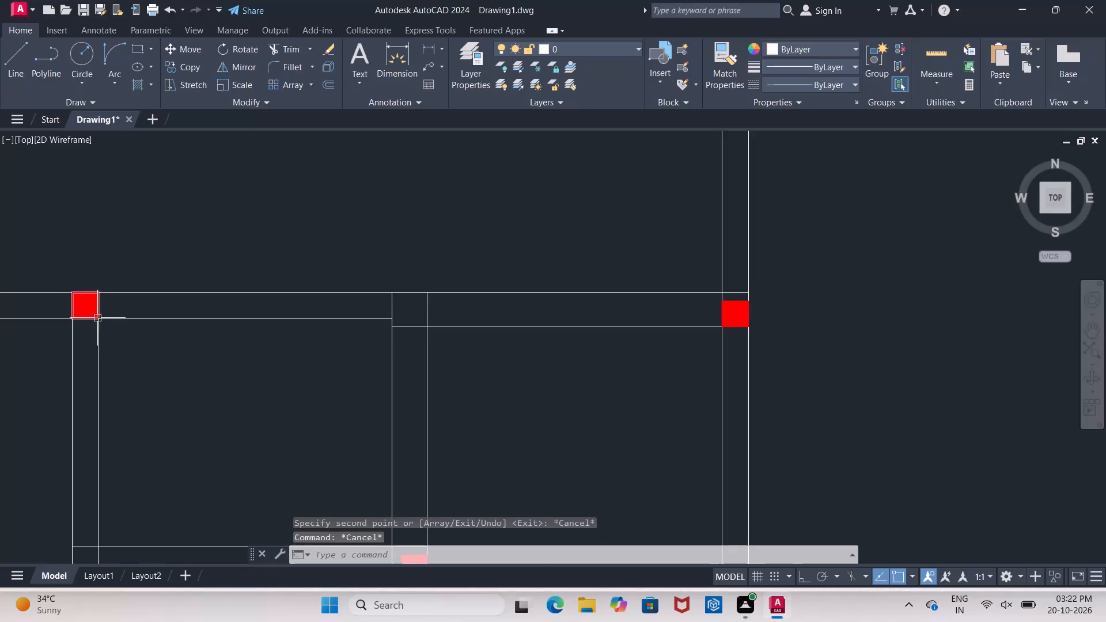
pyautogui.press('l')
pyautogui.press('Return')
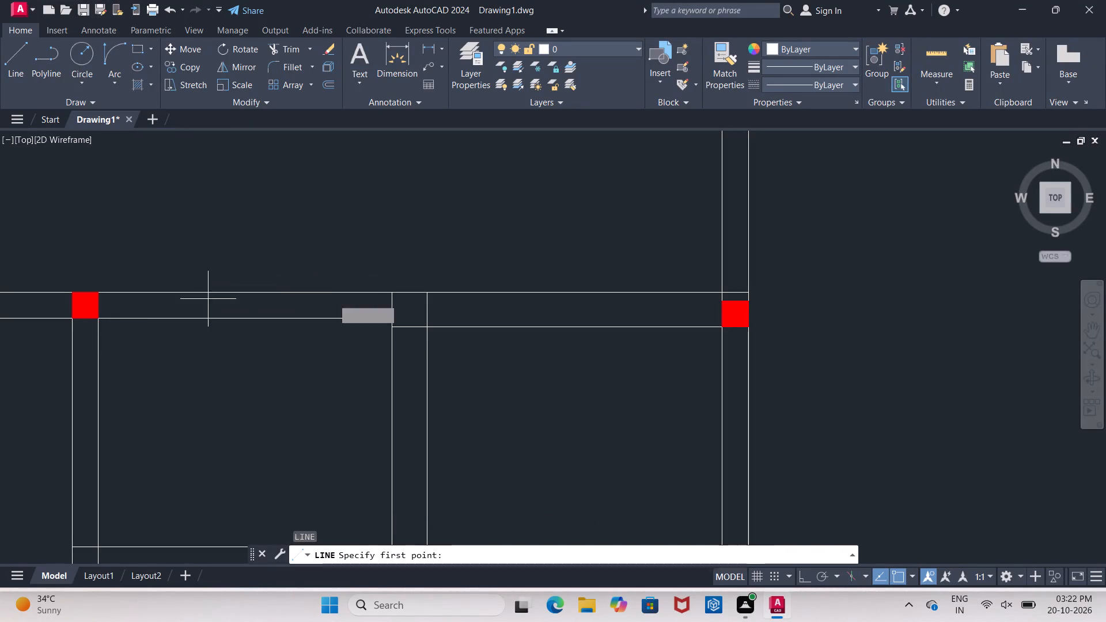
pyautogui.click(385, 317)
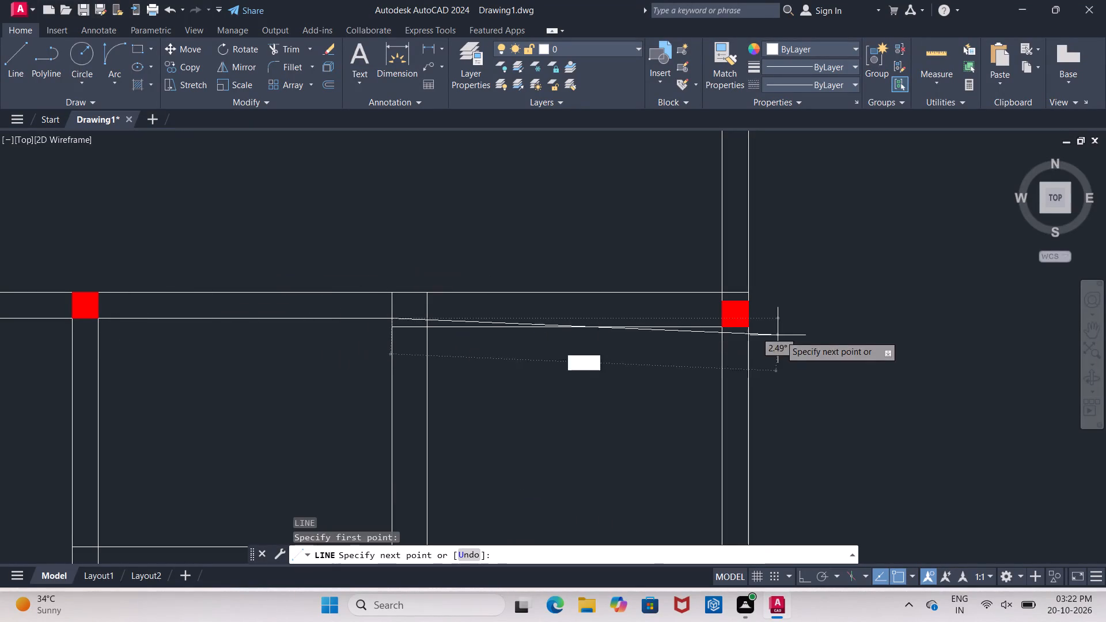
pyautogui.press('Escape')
# Extend the lower line of the lower cross wall's left section across to the right outer wall's inner line.
pyautogui.press('e')
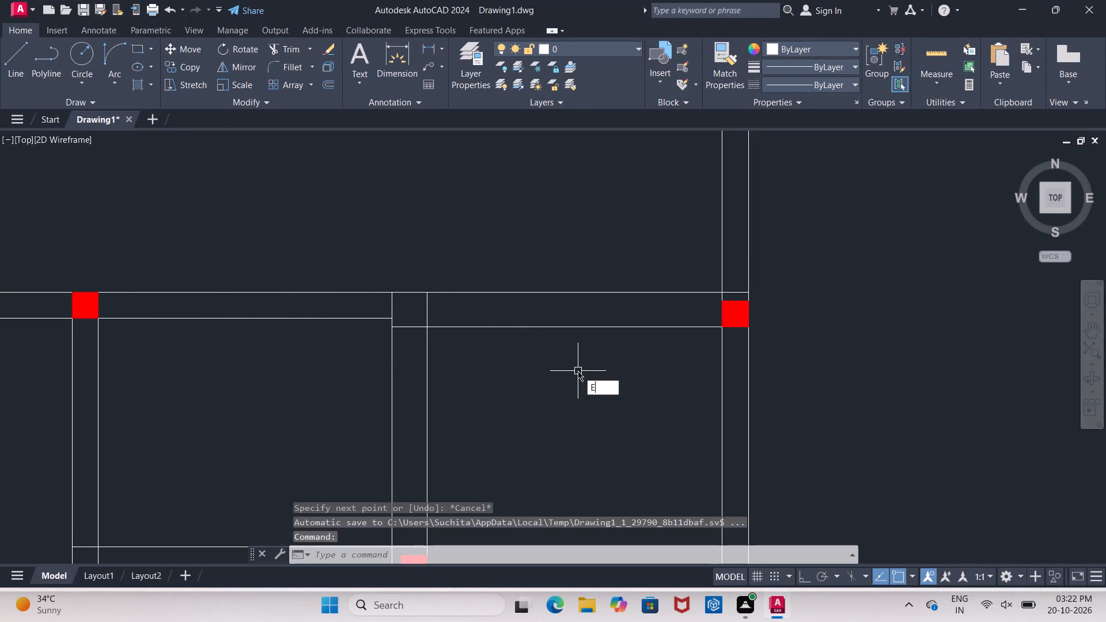
pyautogui.click(630, 415)
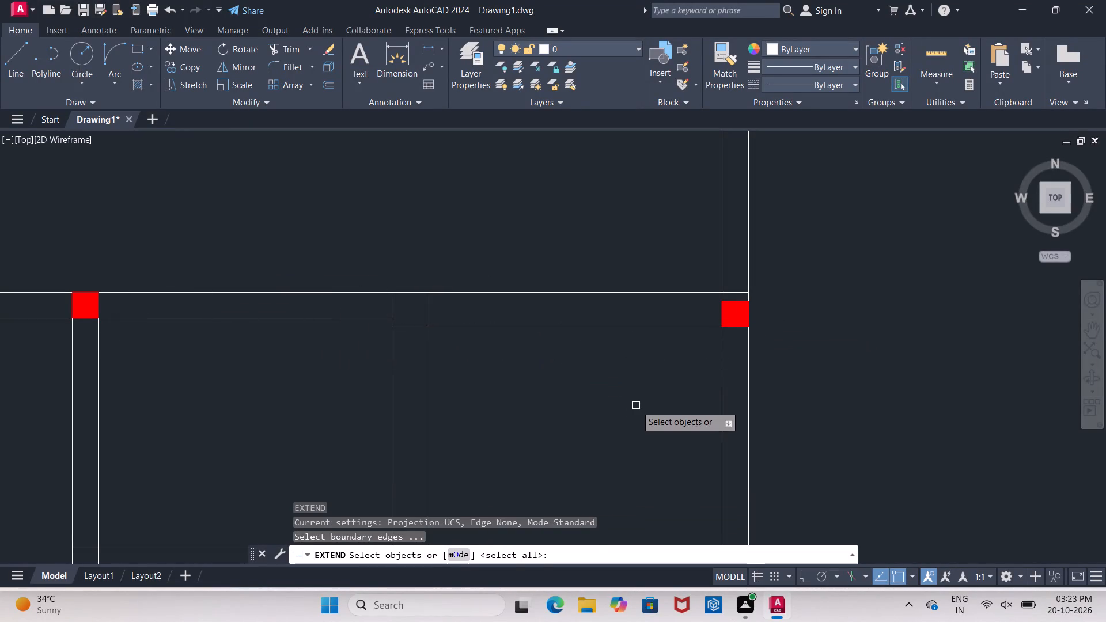
pyautogui.press('Return')
pyautogui.click(351, 315)
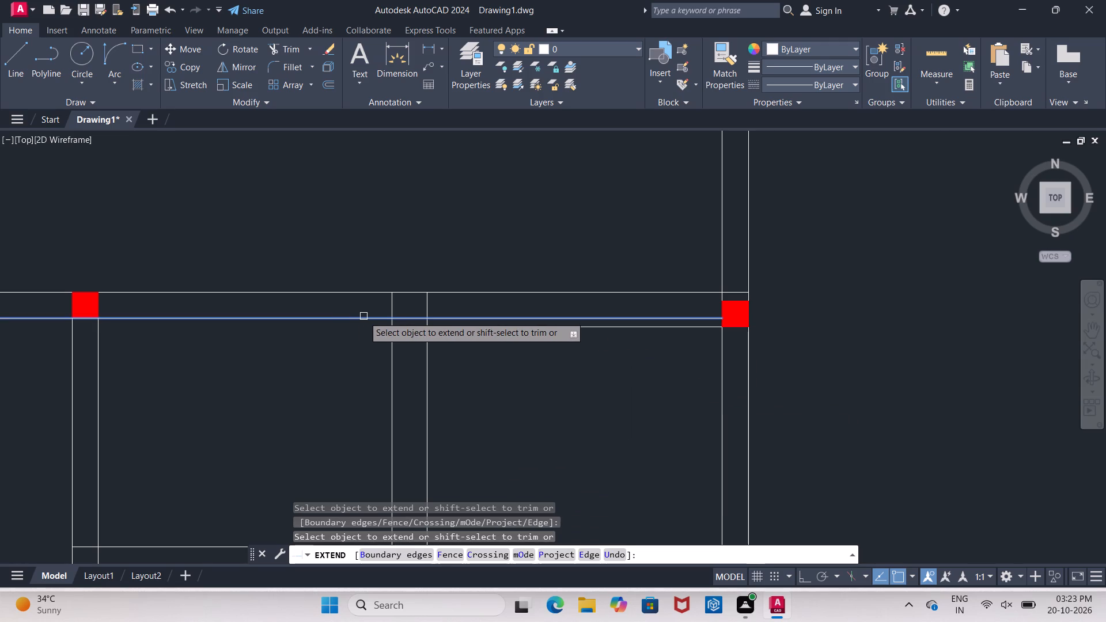
pyautogui.click(363, 316)
pyautogui.click(364, 317)
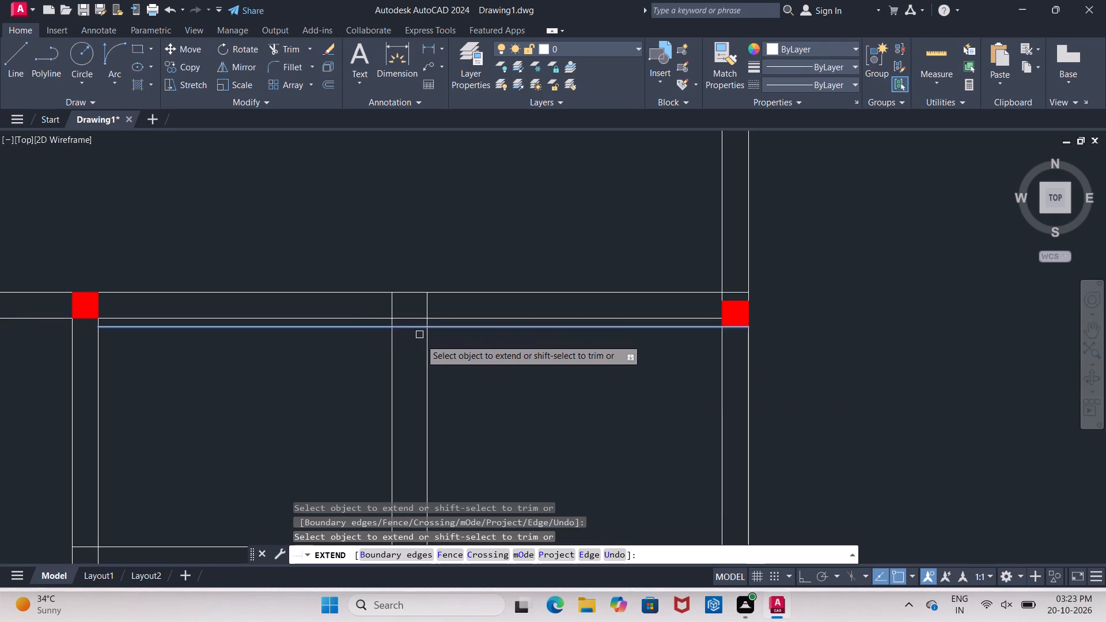
pyautogui.scroll(-4, 397, 294)
pyautogui.scroll(2, 395, 328)
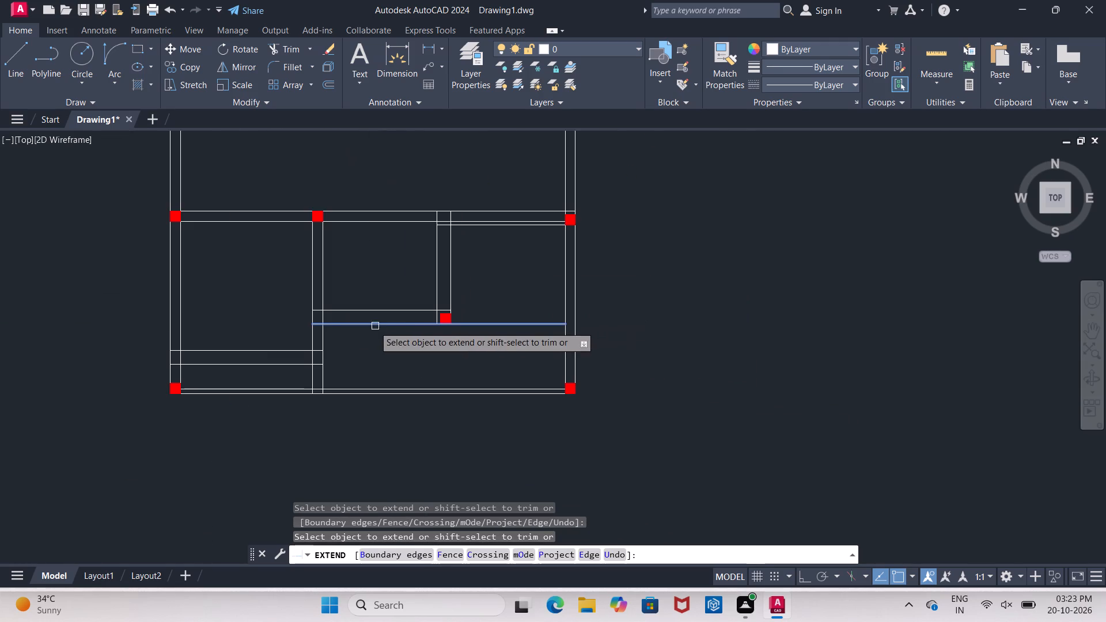
pyautogui.scroll(1, 405, 363)
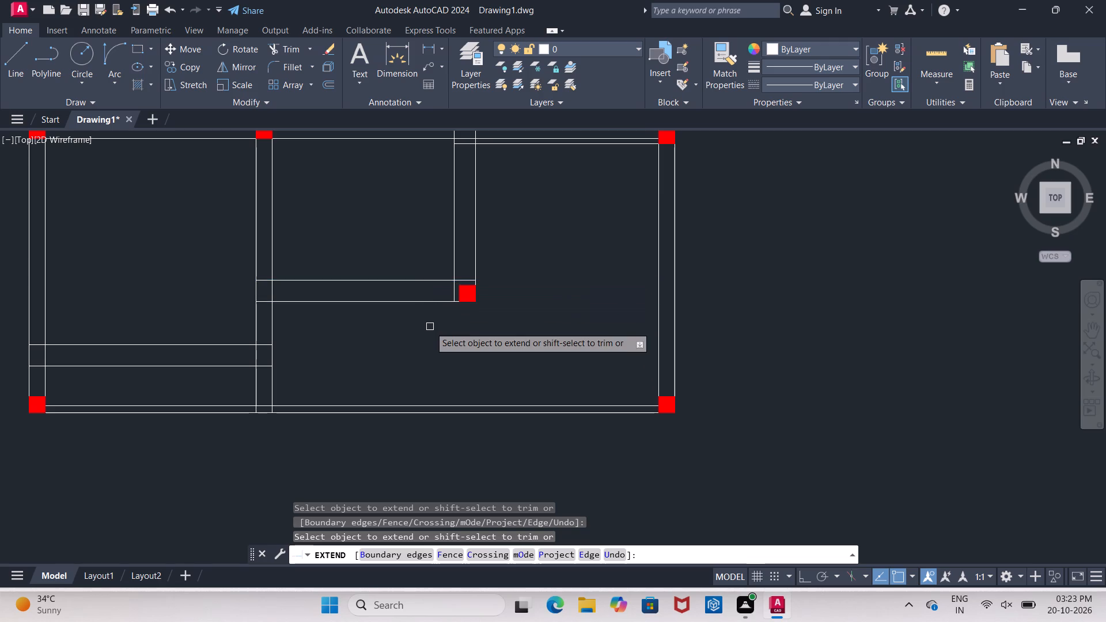
pyautogui.press('Escape')
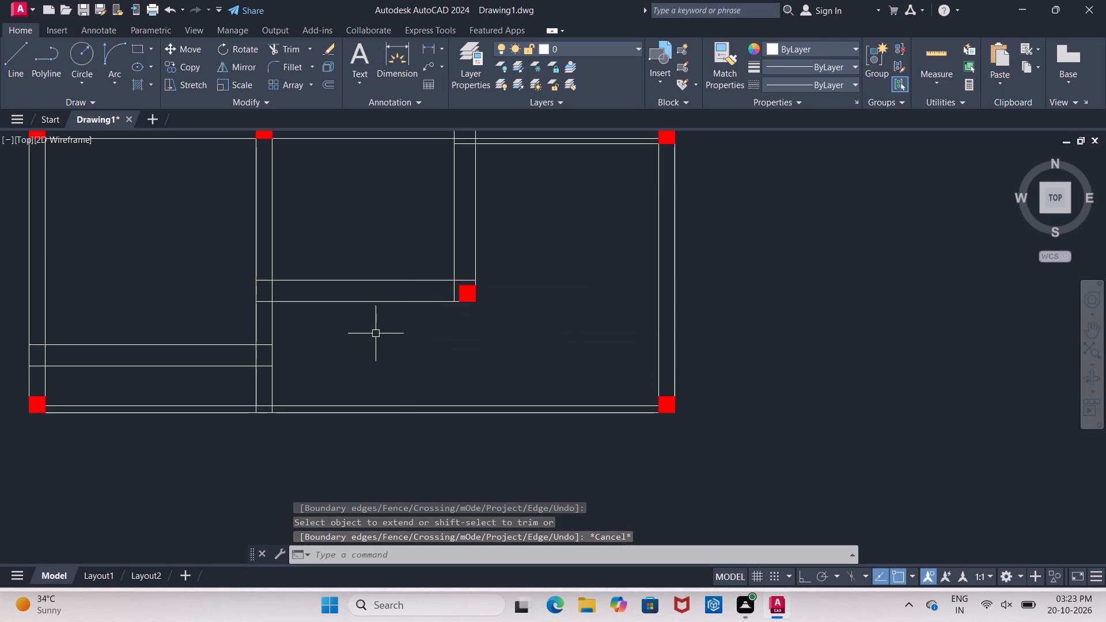
# With Ortho on, draw a horizontal line from the small room's corner column top-right corner leftwards past the left interior wall.
pyautogui.scroll(4, 380, 283)
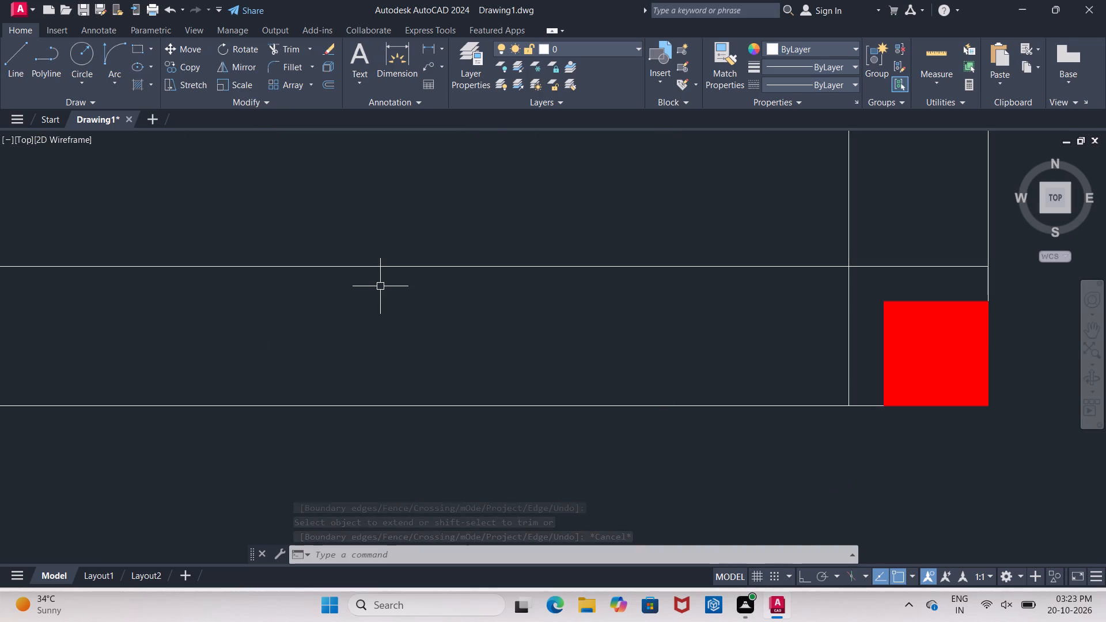
pyautogui.scroll(-1, 380, 287)
pyautogui.press('l')
pyautogui.press('Return')
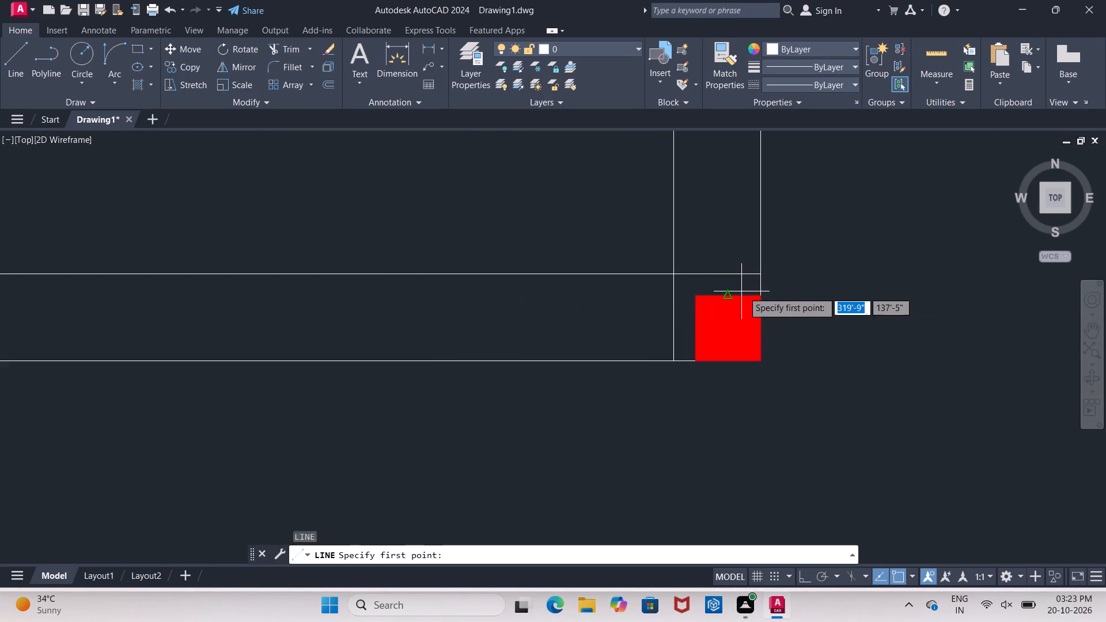
pyautogui.click(753, 294)
pyautogui.scroll(-3, 660, 299)
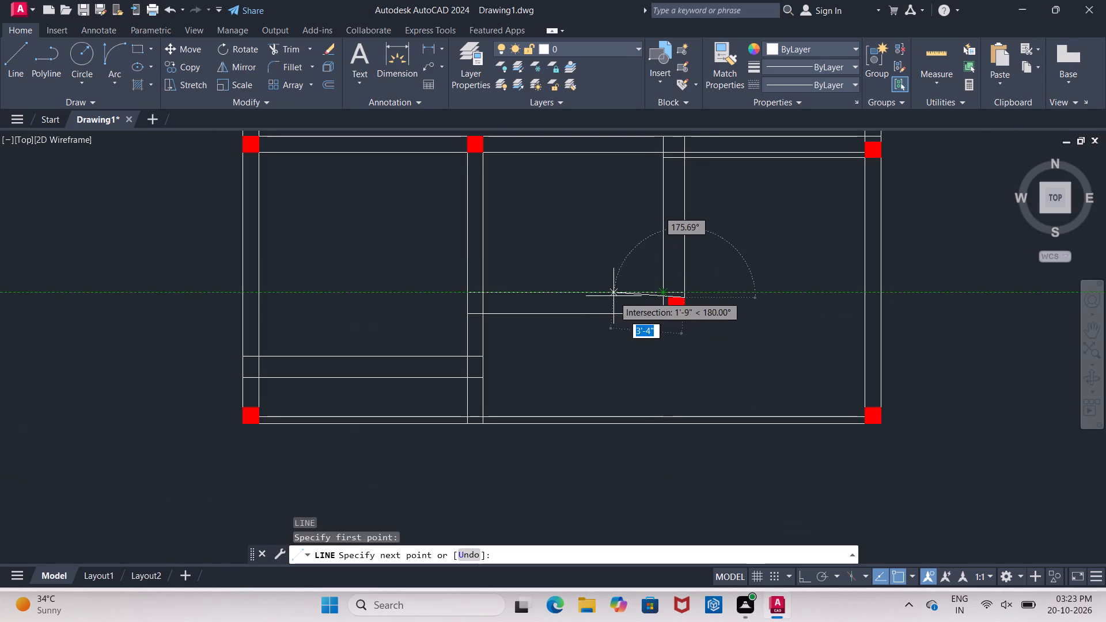
pyautogui.click(806, 576)
pyautogui.scroll(2, 456, 283)
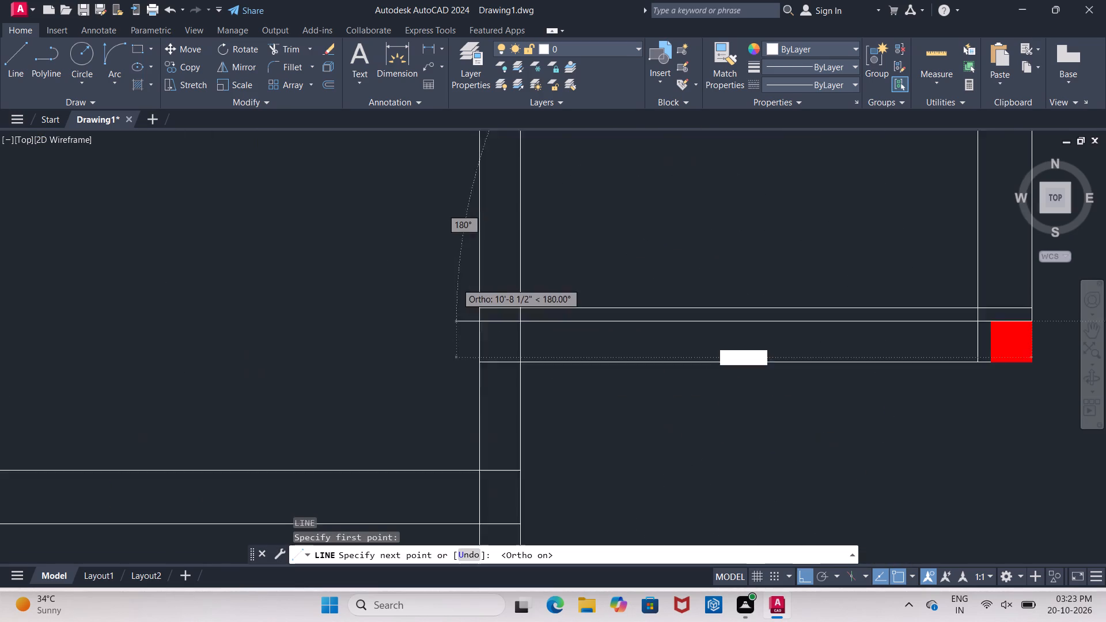
pyautogui.scroll(2, 456, 283)
pyautogui.scroll(-4, 623, 375)
pyautogui.scroll(2, 662, 392)
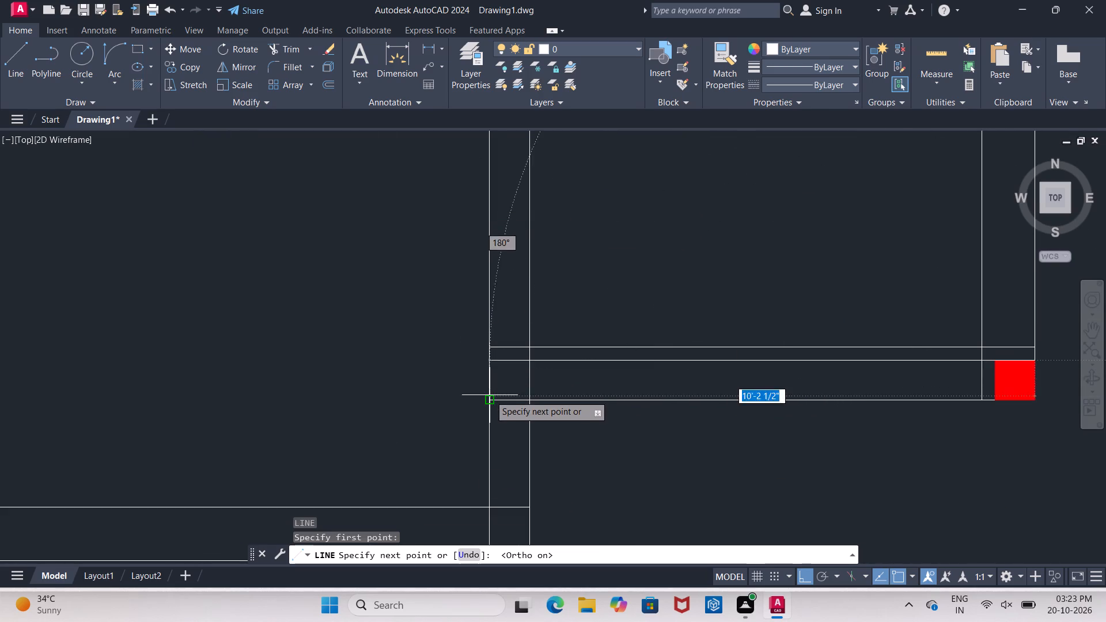
pyautogui.scroll(4, 491, 371)
pyautogui.scroll(-2, 184, 380)
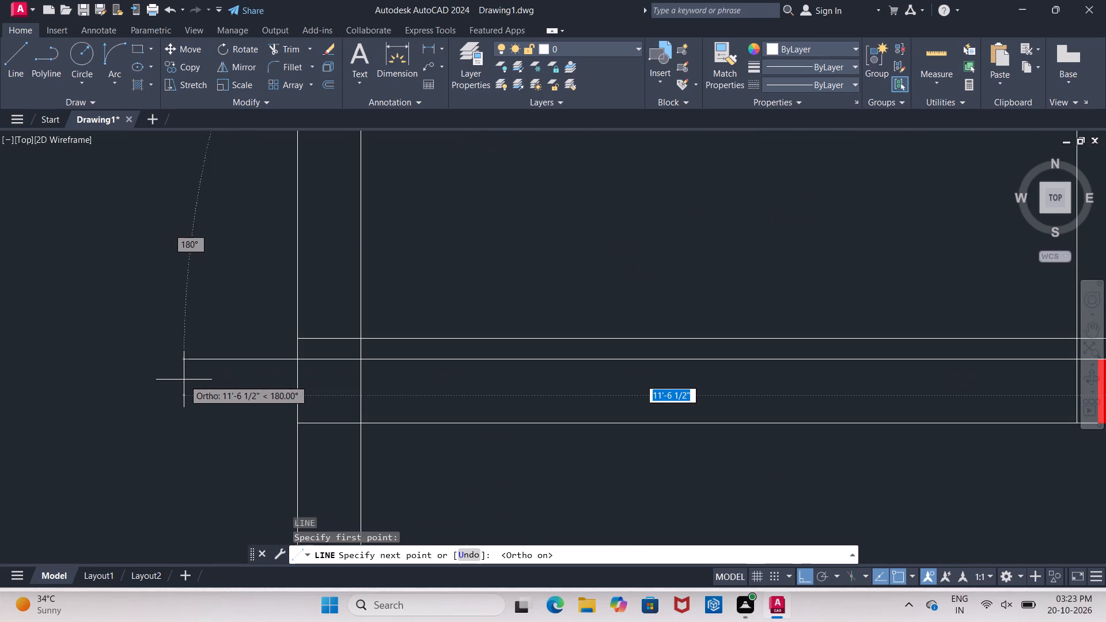
pyautogui.click(134, 370)
pyautogui.scroll(-3, 211, 300)
pyautogui.press('Escape')
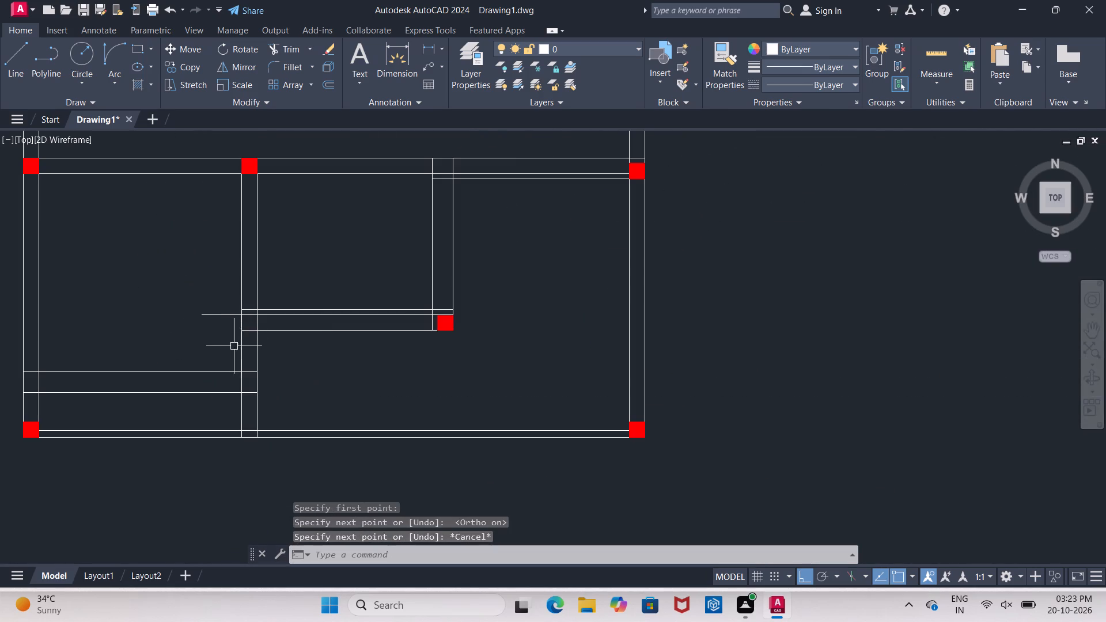
# Trim the new line's overhang past the left interior wall and remove the old upper line of the small room's bottom wall, including its leftover piece.
pyautogui.scroll(2, 214, 352)
pyautogui.write('TR')
pyautogui.press('Return')
pyautogui.press('Return')
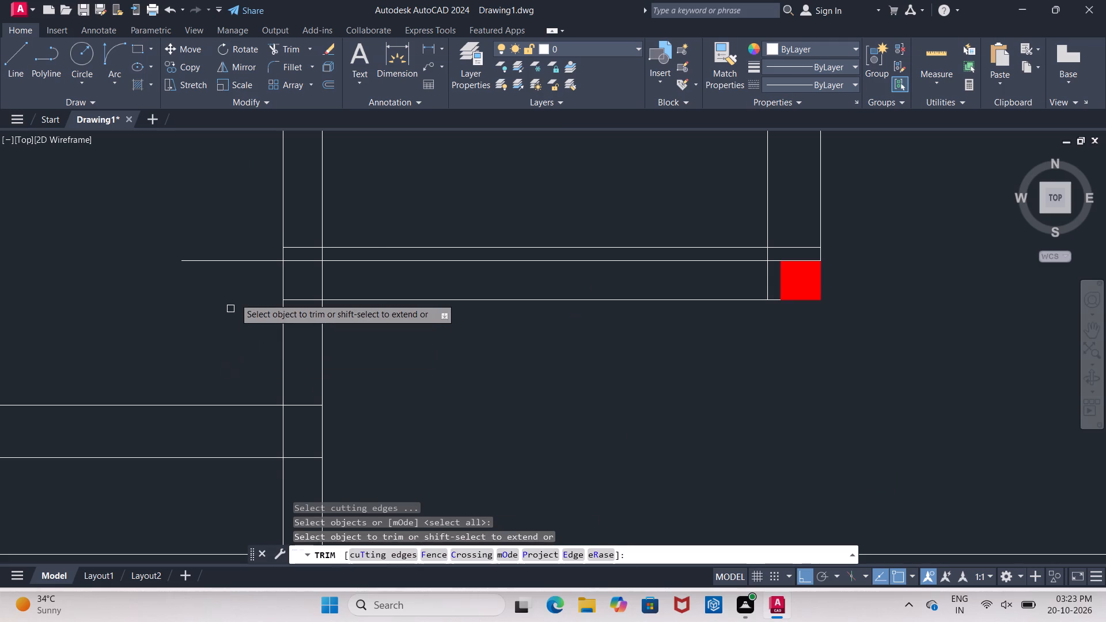
pyautogui.click(240, 261)
pyautogui.click(306, 245)
pyautogui.click(340, 248)
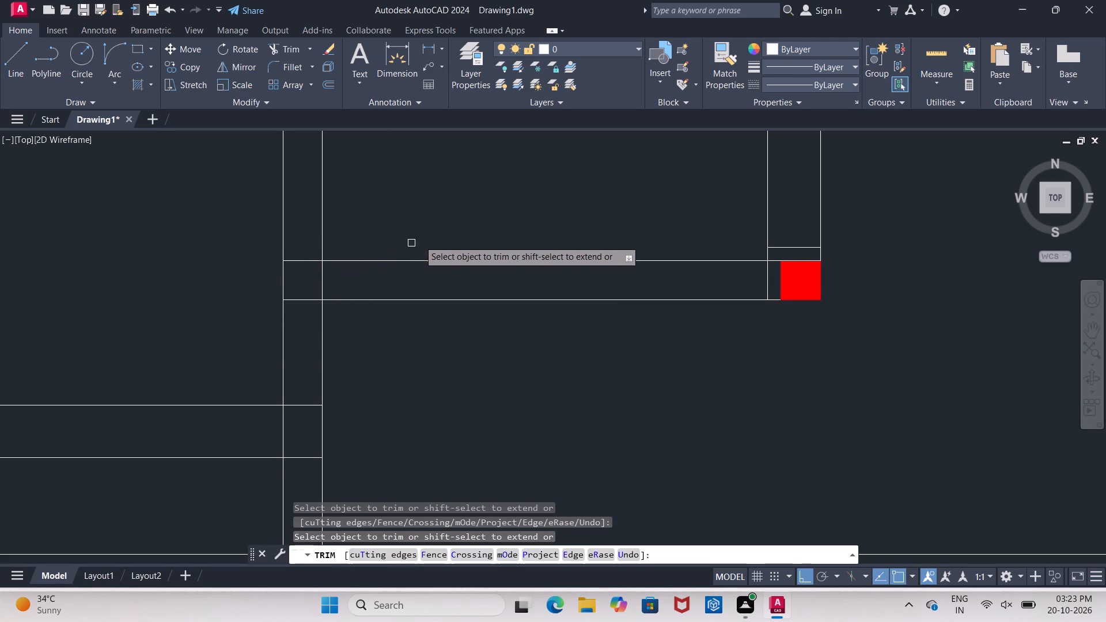
pyautogui.click(782, 247)
pyautogui.press('Escape')
pyautogui.click(782, 247)
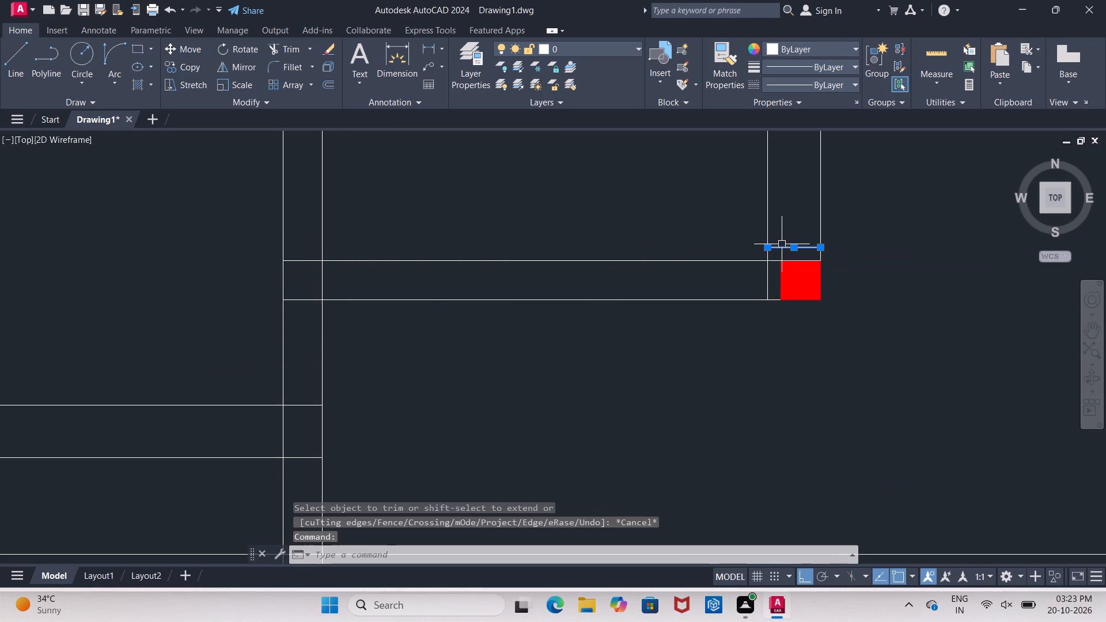
pyautogui.press('Delete')
# Erase the redundant lowest line of the lower cross wall's right section and the short stub beside the right outer wall's column.
pyautogui.scroll(-4, 478, 229)
pyautogui.scroll(3, 403, 276)
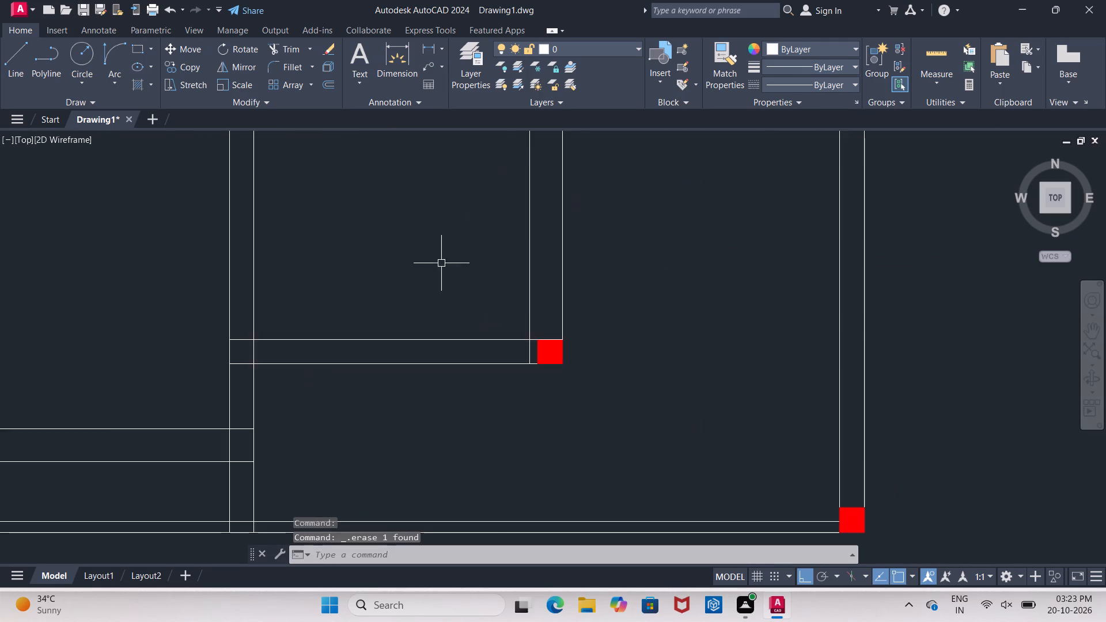
pyautogui.scroll(-3, 442, 266)
pyautogui.scroll(5, 484, 272)
pyautogui.click(490, 259)
pyautogui.press('Delete')
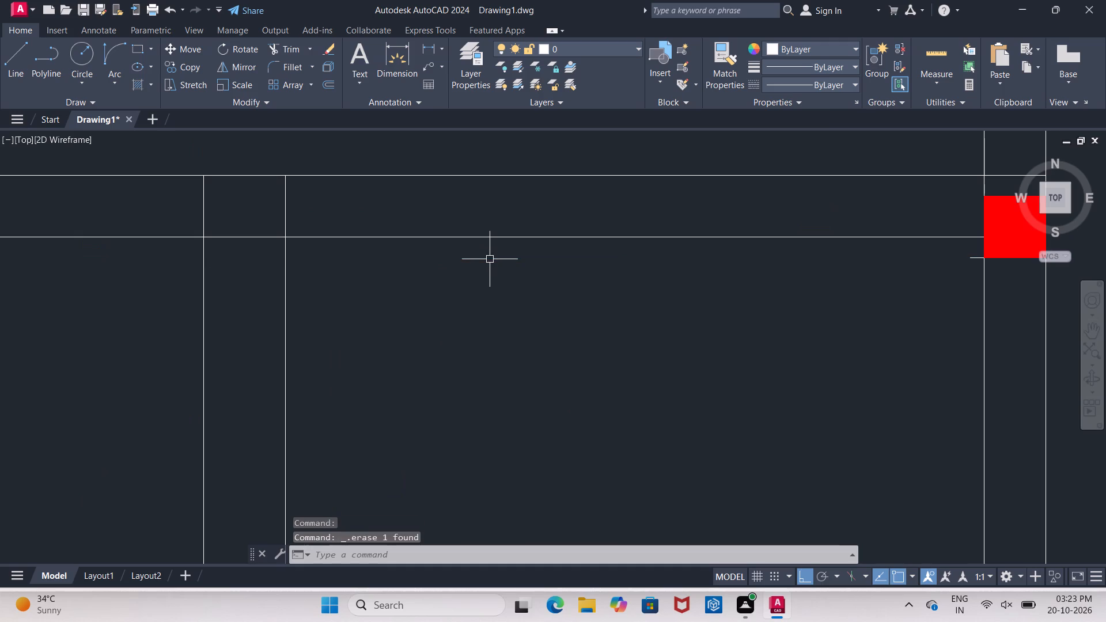
pyautogui.scroll(-4, 463, 280)
pyautogui.scroll(5, 542, 305)
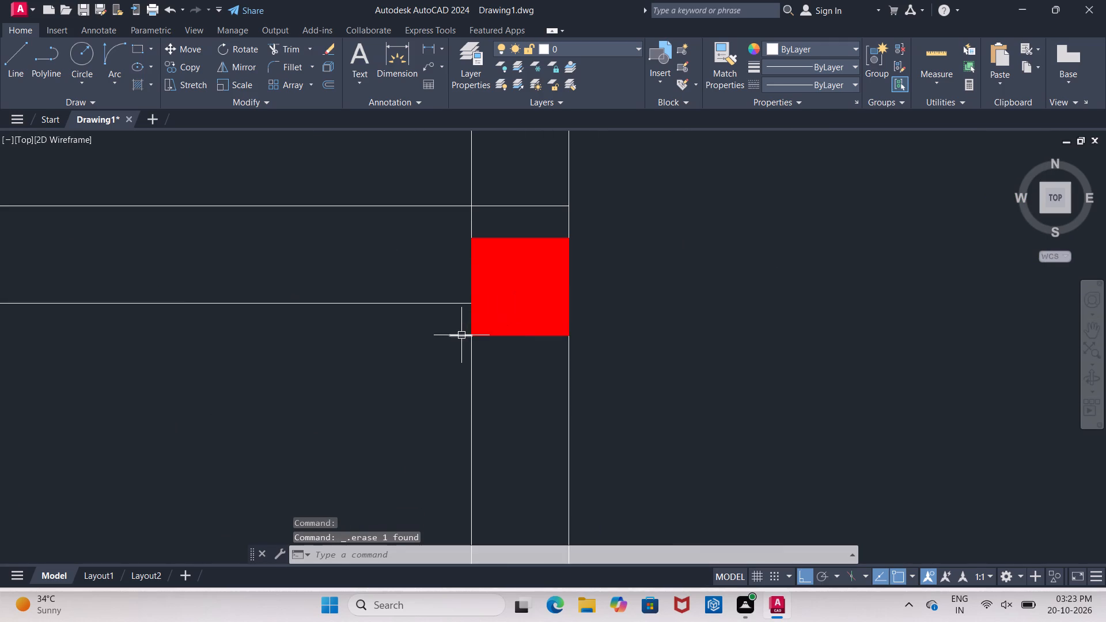
pyautogui.click(461, 335)
pyautogui.press('Delete')
# Move the fill and outline of the right outer wall's column up so its bottom edge meets the lower cross wall's lower line.
pyautogui.click(504, 312)
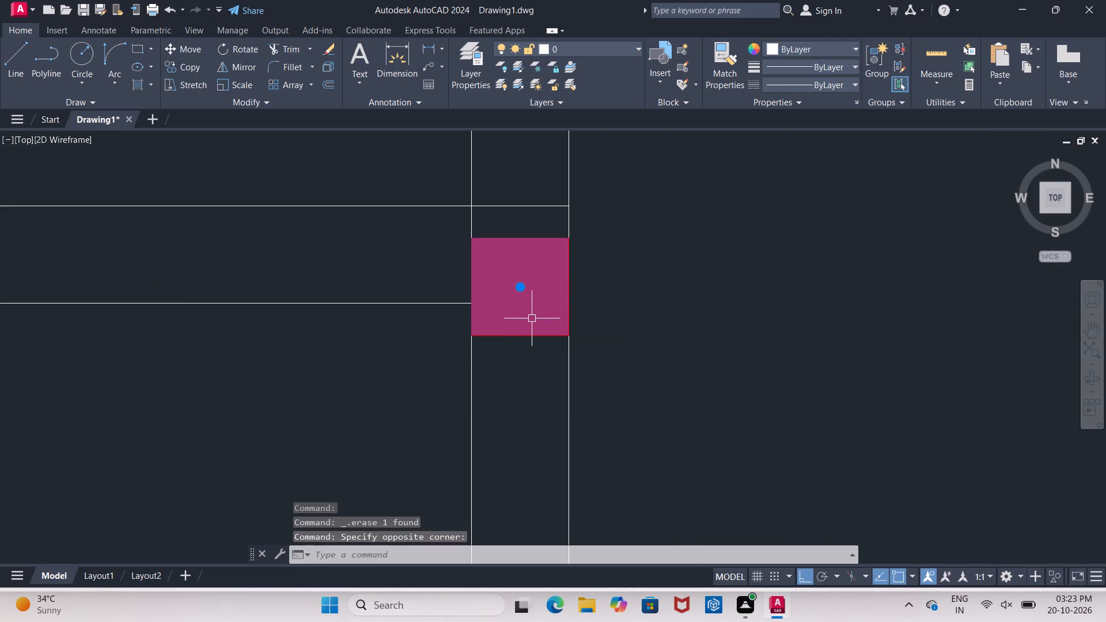
pyautogui.press('m')
pyautogui.click(593, 356)
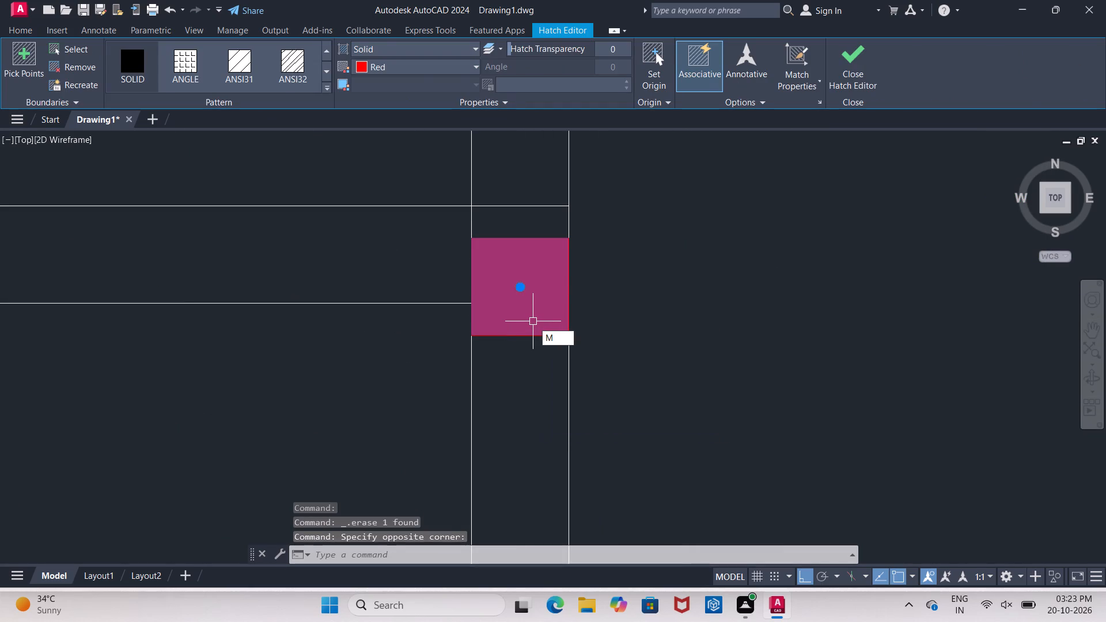
pyautogui.click(567, 337)
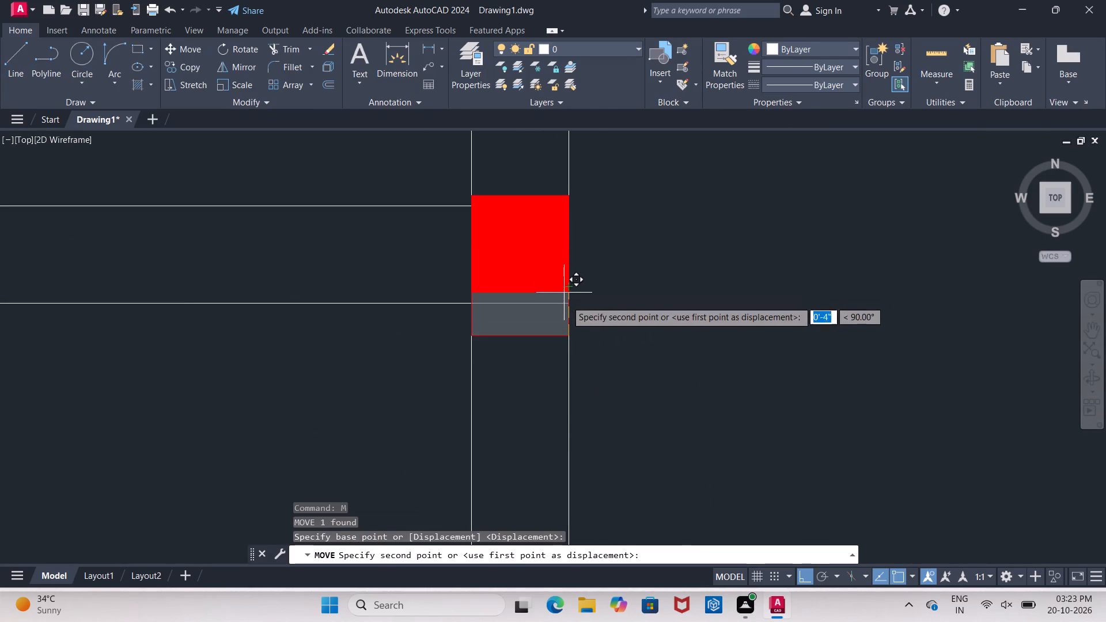
pyautogui.click(567, 307)
pyautogui.scroll(-1, 603, 285)
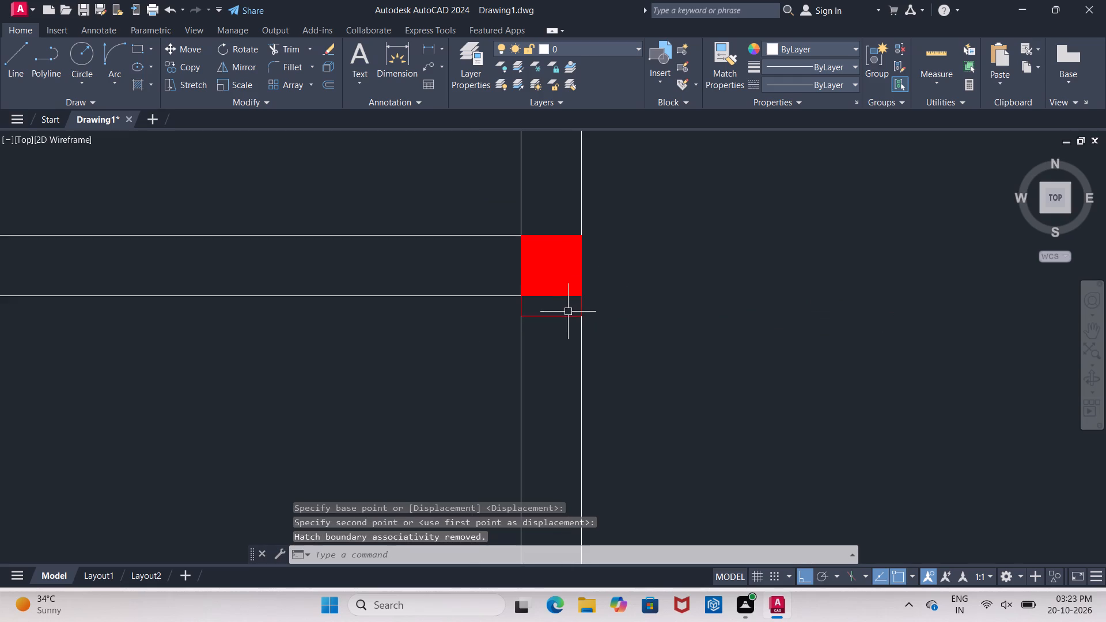
pyautogui.click(567, 314)
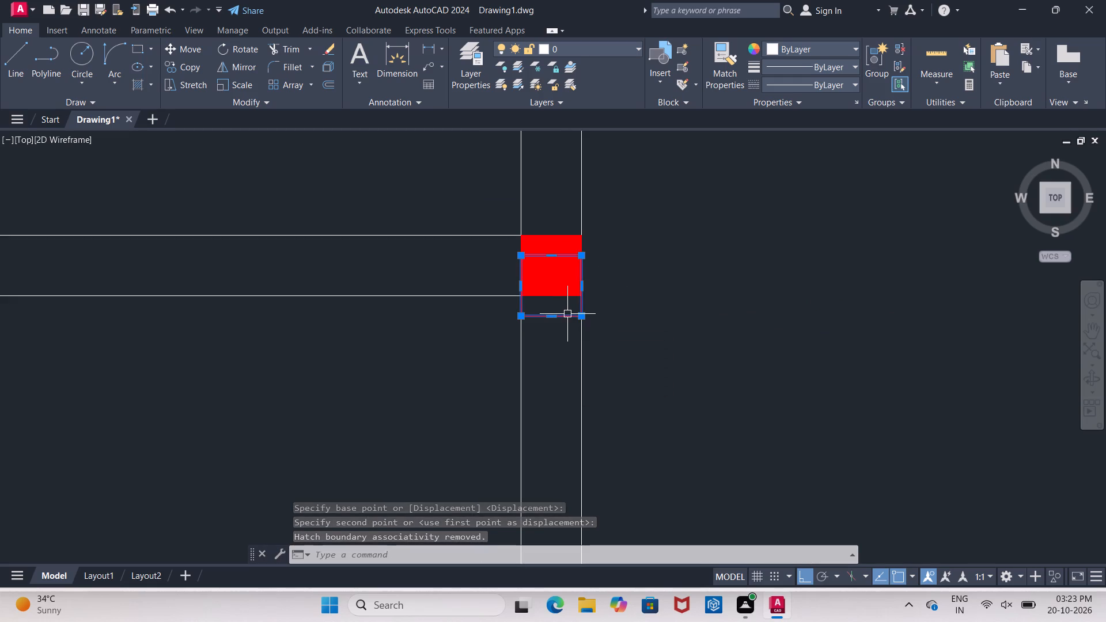
pyautogui.press('m')
pyautogui.click(632, 346)
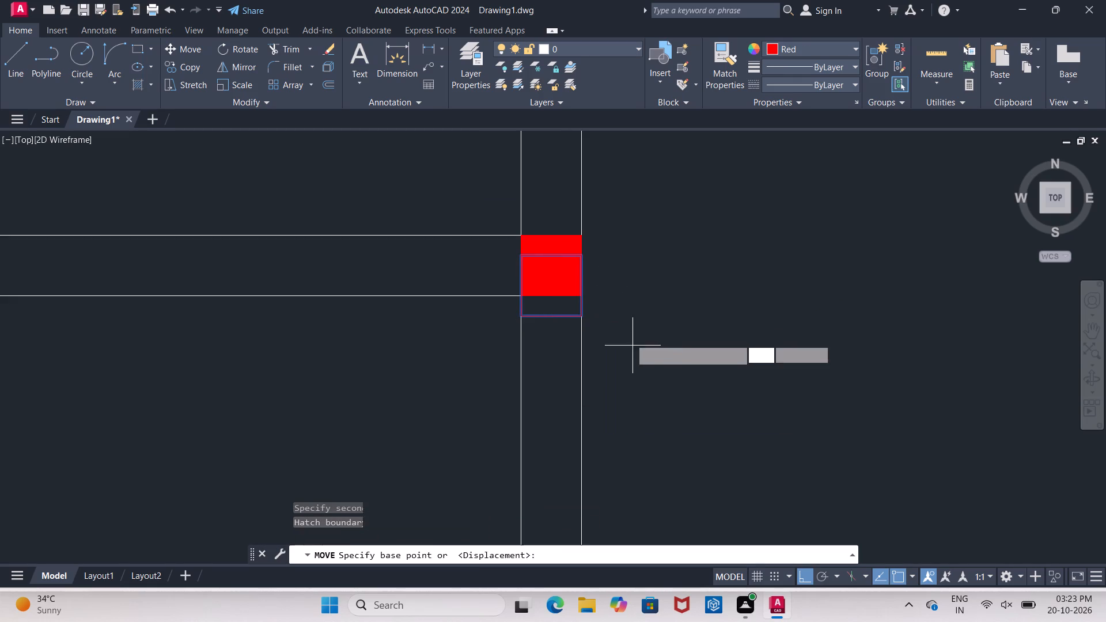
pyautogui.click(584, 317)
pyautogui.click(581, 298)
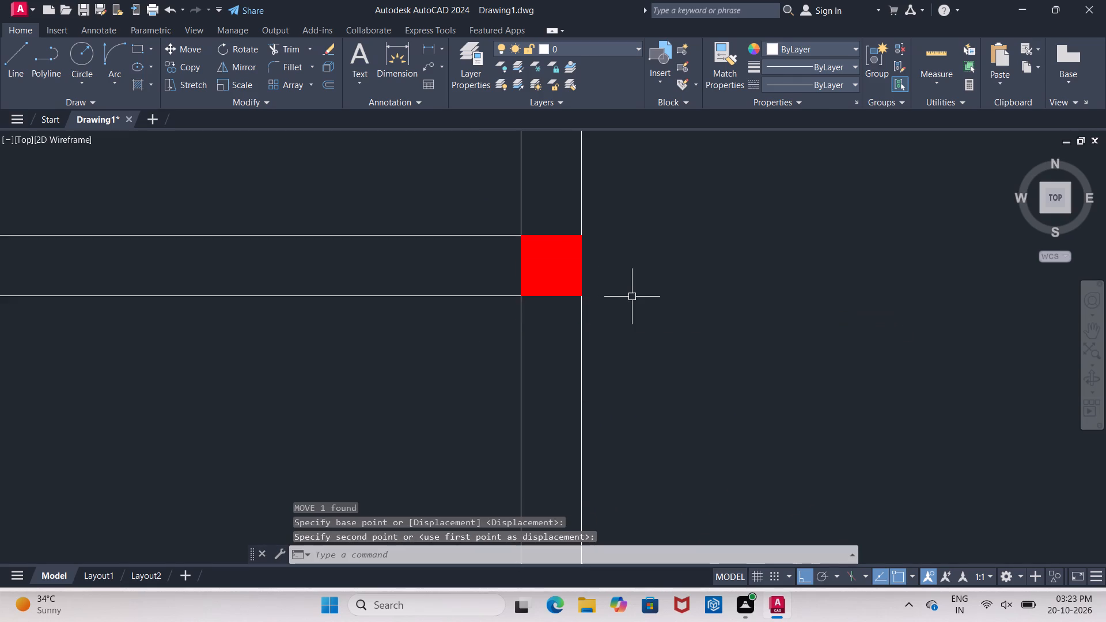
pyautogui.press('Escape')
# Move the inner line of the small room's right wall 3" to the right, onto the corner column's left edge.
pyautogui.scroll(-5, 630, 294)
pyautogui.scroll(2, 547, 365)
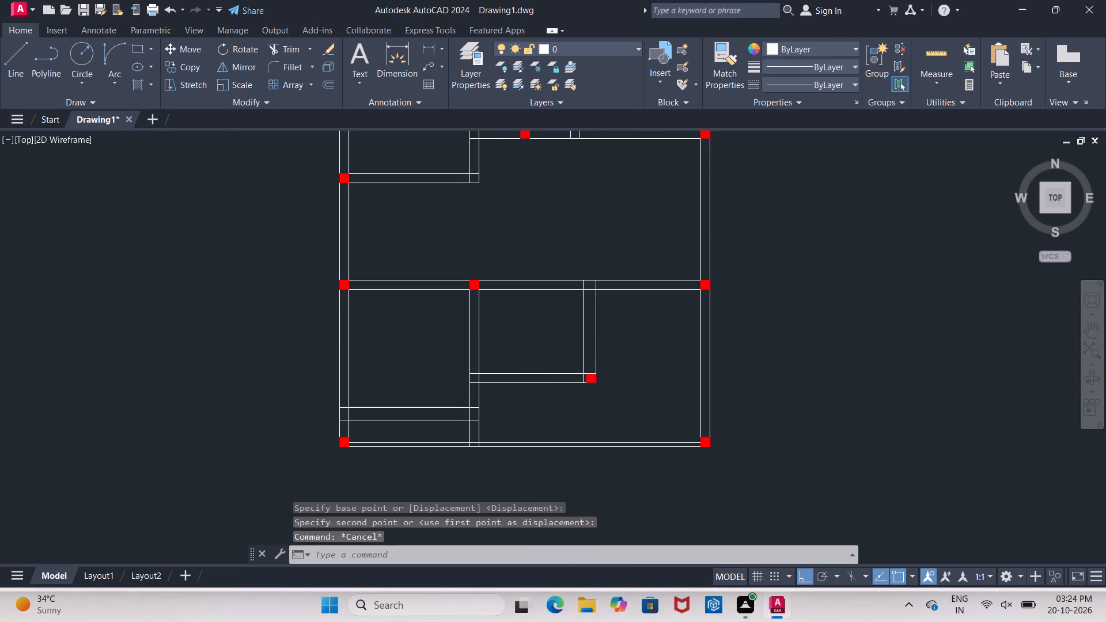
pyautogui.scroll(-2, 533, 359)
pyautogui.scroll(5, 585, 390)
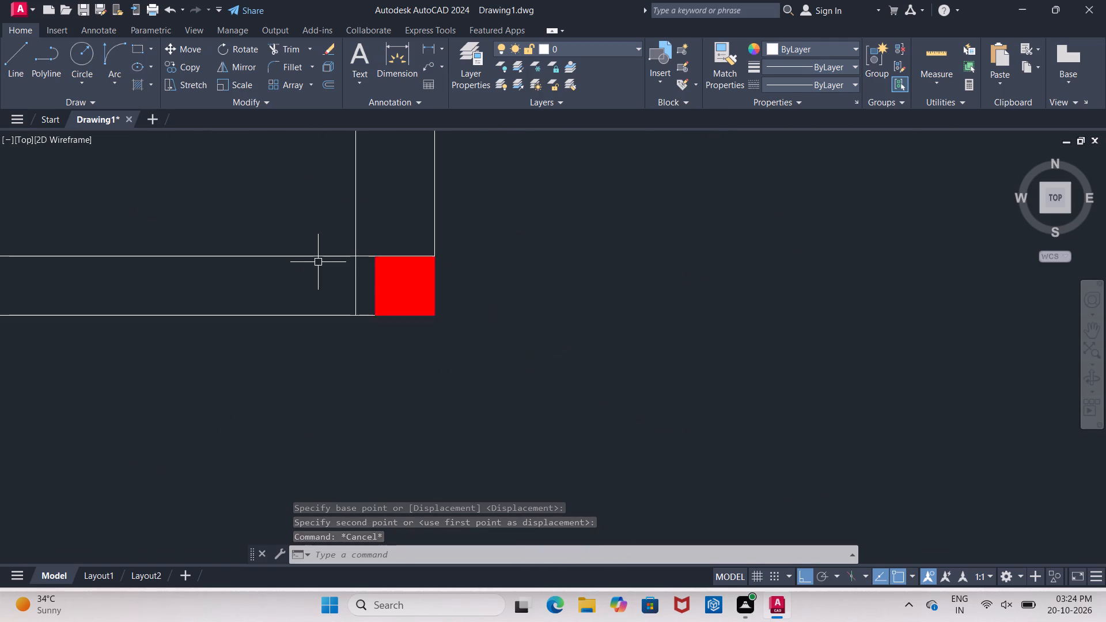
pyautogui.scroll(-3, 340, 275)
pyautogui.scroll(1, 419, 250)
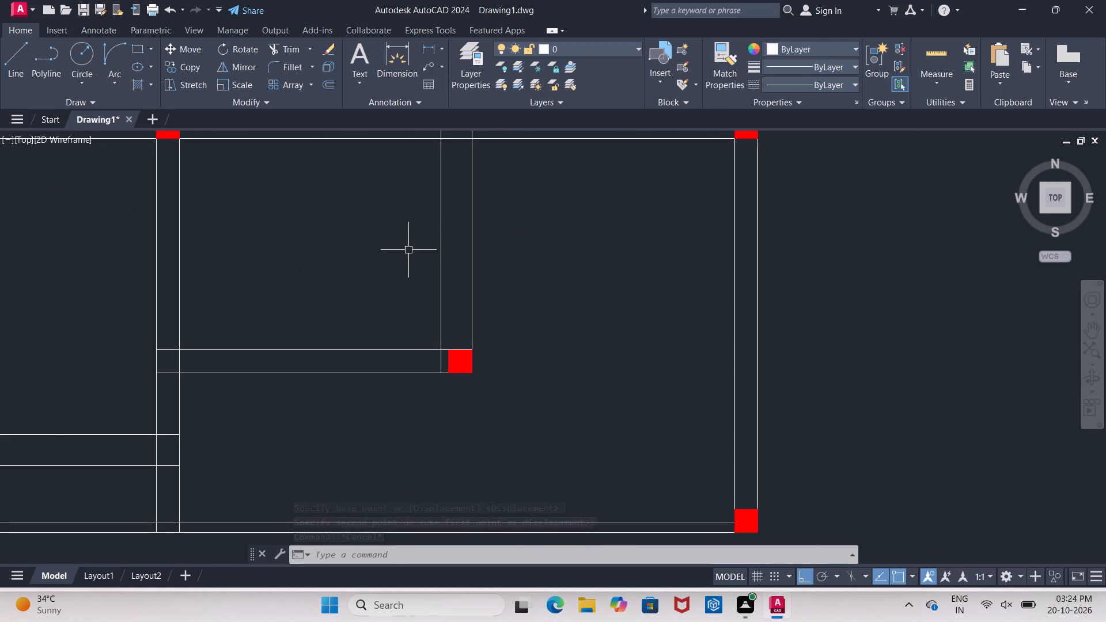
pyautogui.scroll(-2, 396, 268)
pyautogui.scroll(2, 353, 204)
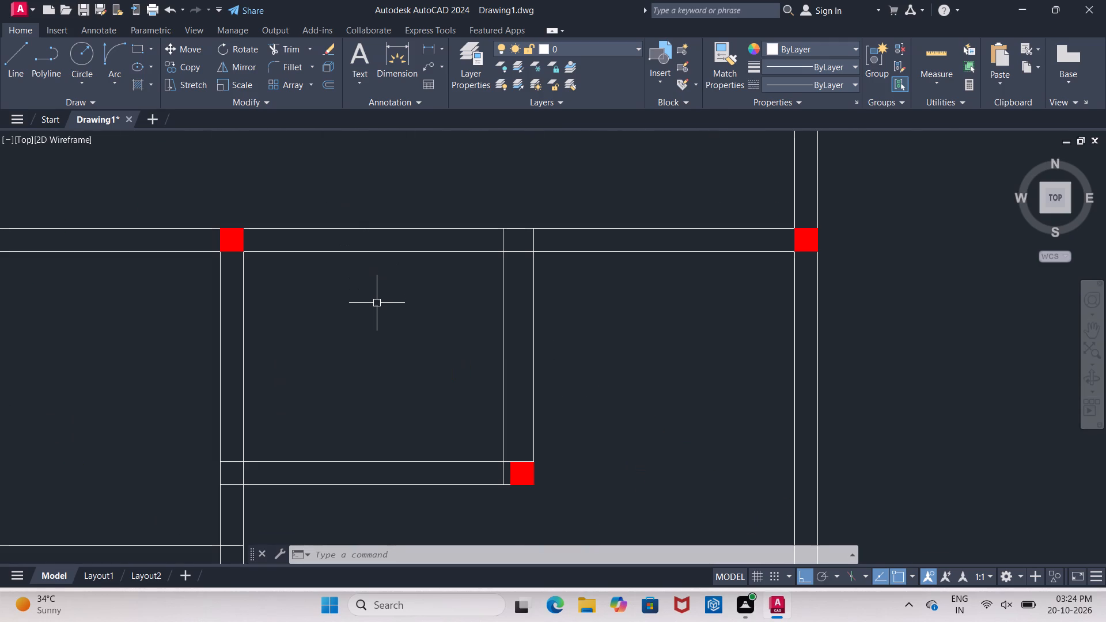
pyautogui.press('o')
pyautogui.press('Escape')
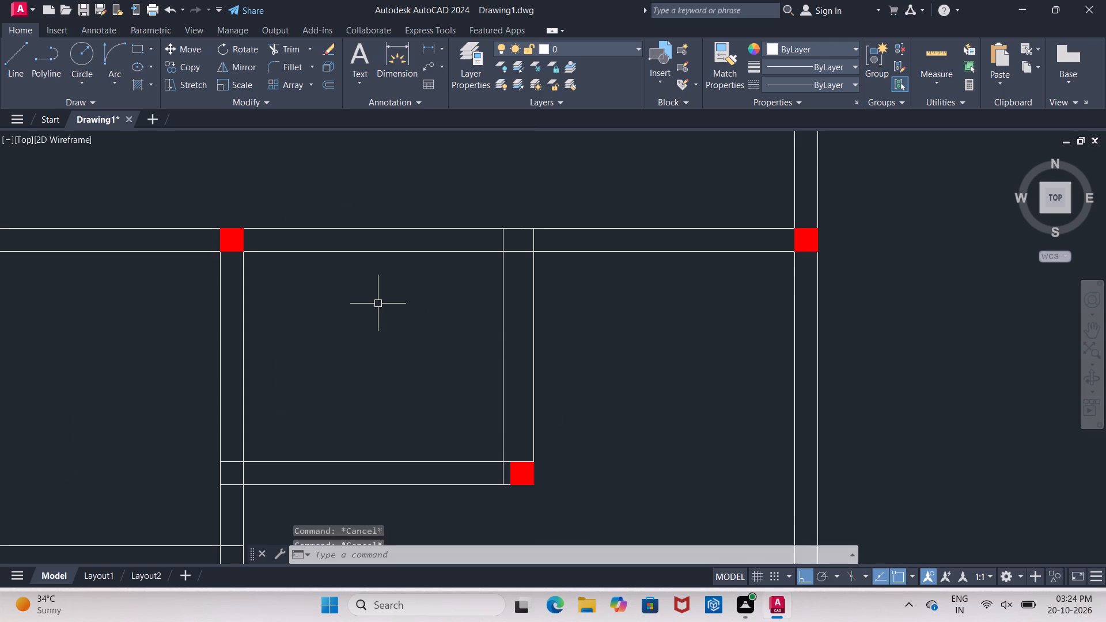
pyautogui.click(504, 403)
pyautogui.press('m')
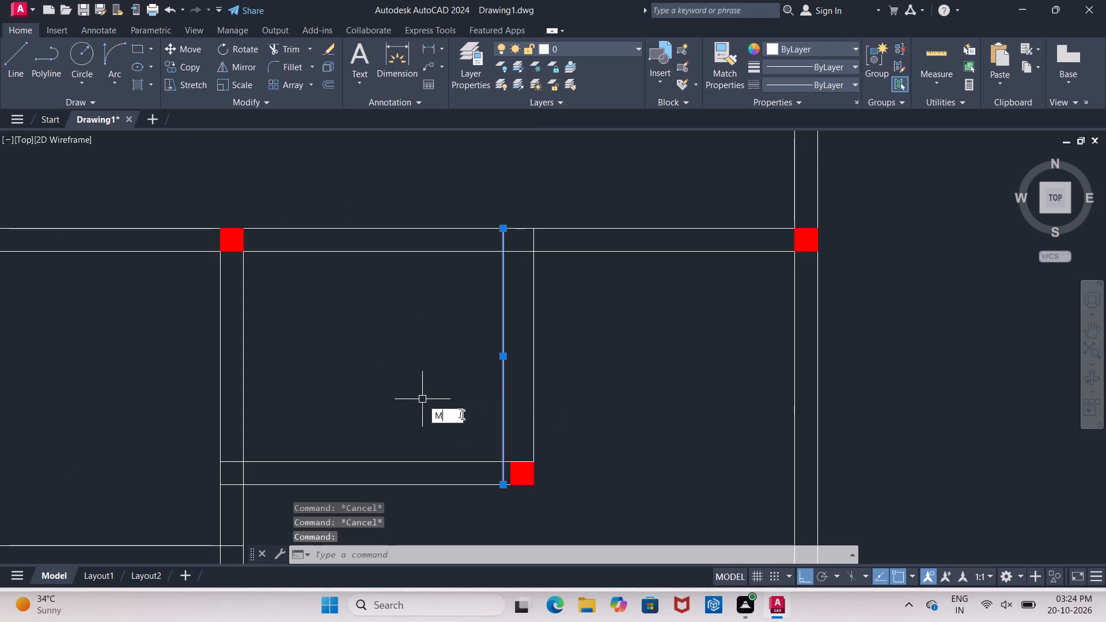
pyautogui.click(462, 433)
pyautogui.scroll(3, 484, 496)
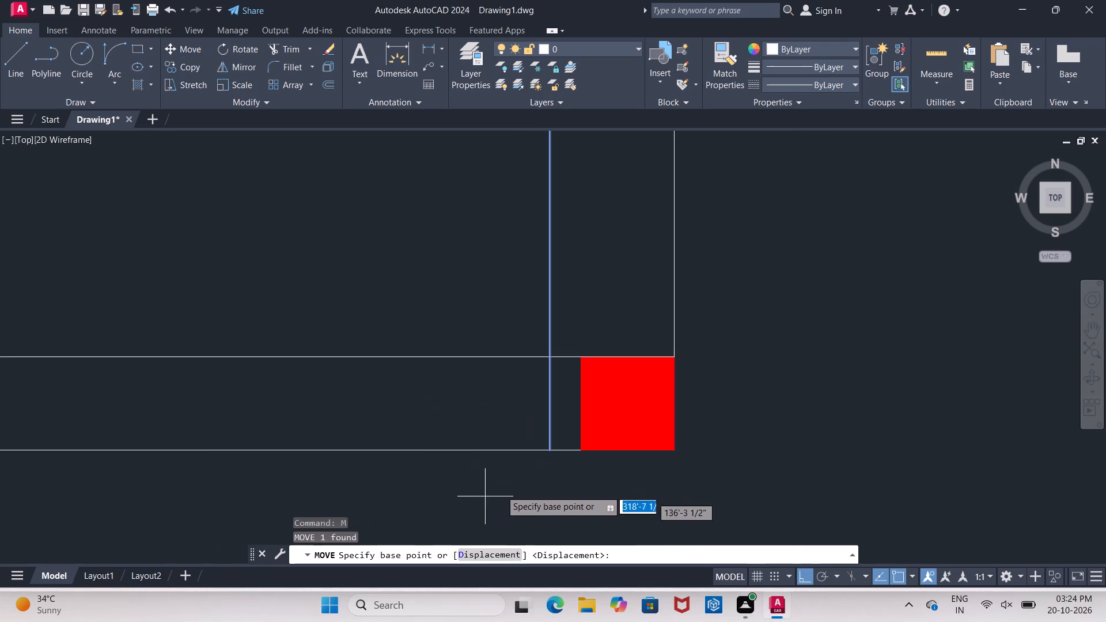
pyautogui.click(547, 452)
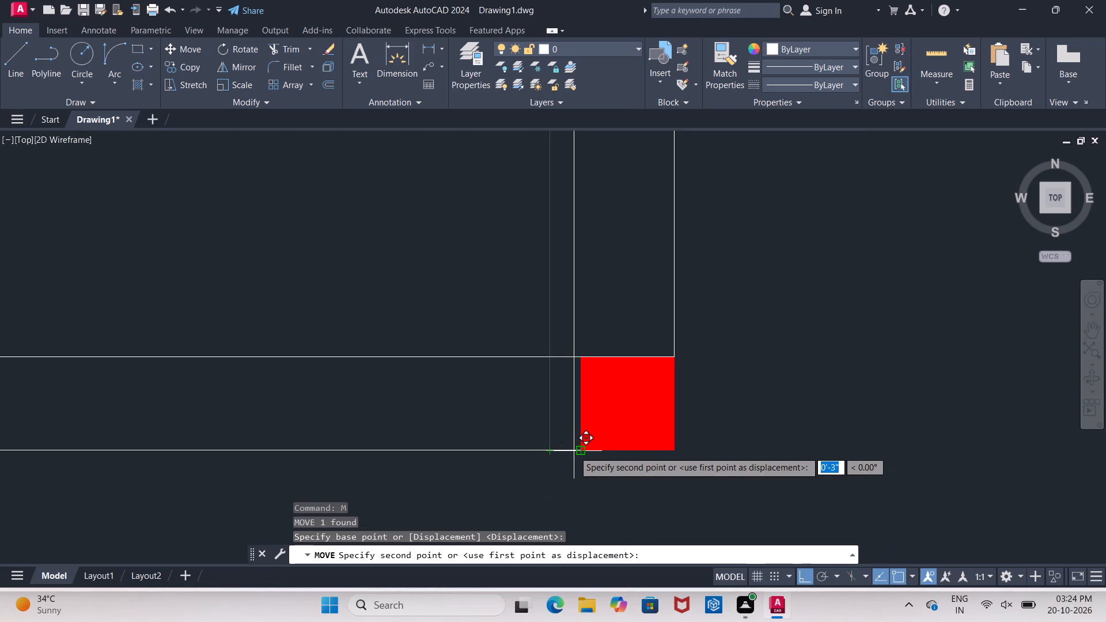
pyautogui.click(574, 451)
pyautogui.press('Escape')
# Measure the thickness of the small room's right wall where it meets the lower cross wall.
pyautogui.scroll(-5, 344, 347)
pyautogui.scroll(2, 351, 380)
pyautogui.click(398, 67)
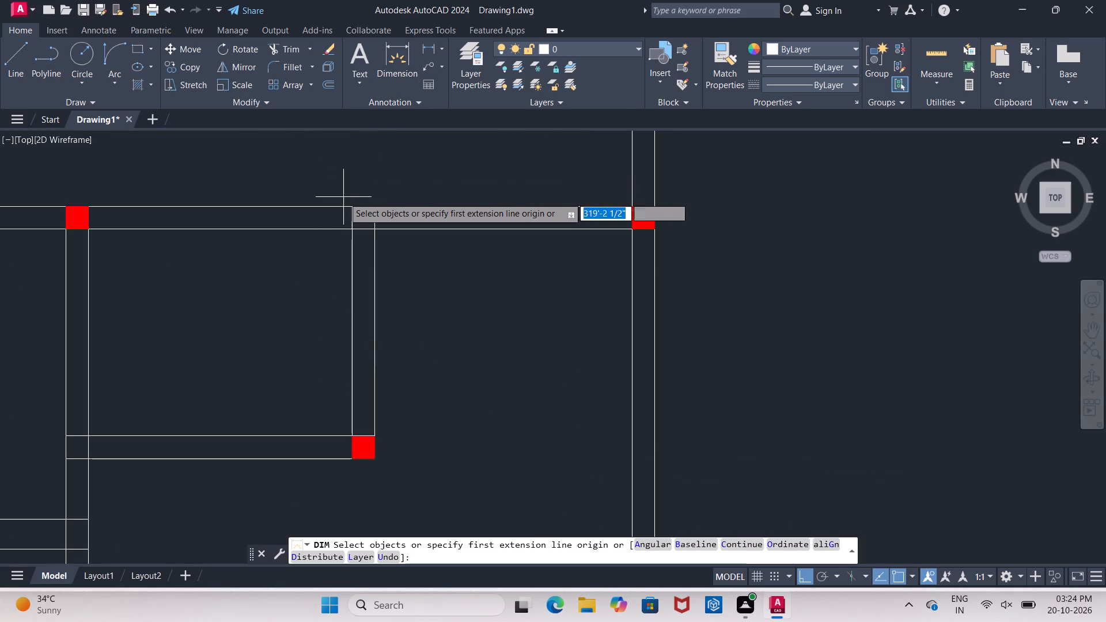
pyautogui.click(354, 205)
pyautogui.click(375, 207)
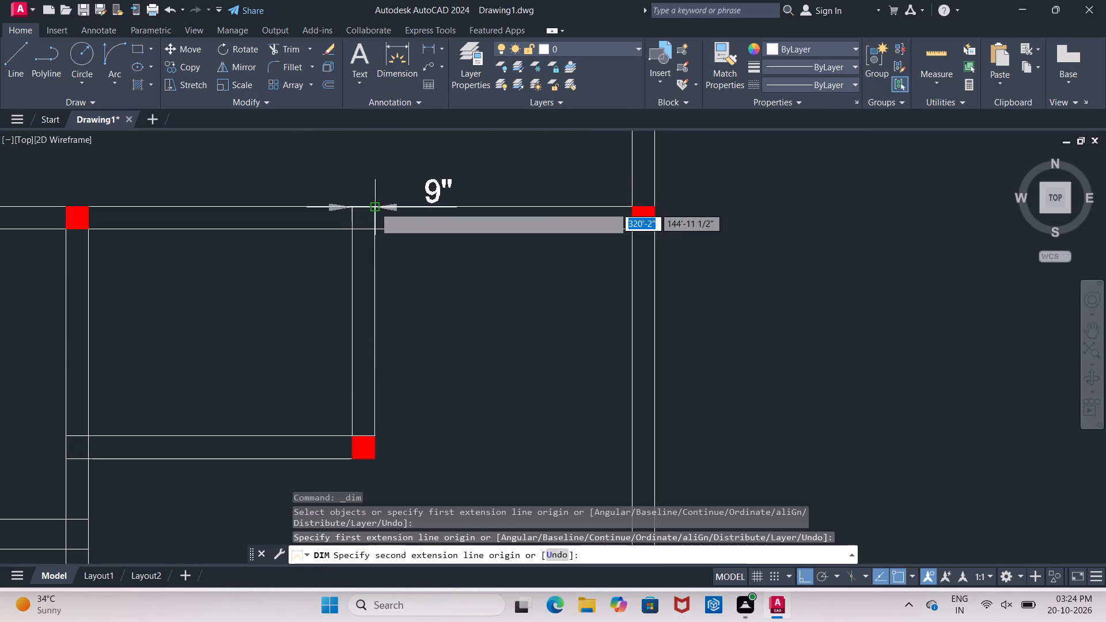
pyautogui.press('Escape')
# Offset the upper line of the lower-left room's bottom interior wall 3" downwards and erase the original line.
pyautogui.scroll(-5, 487, 217)
pyautogui.scroll(3, 475, 198)
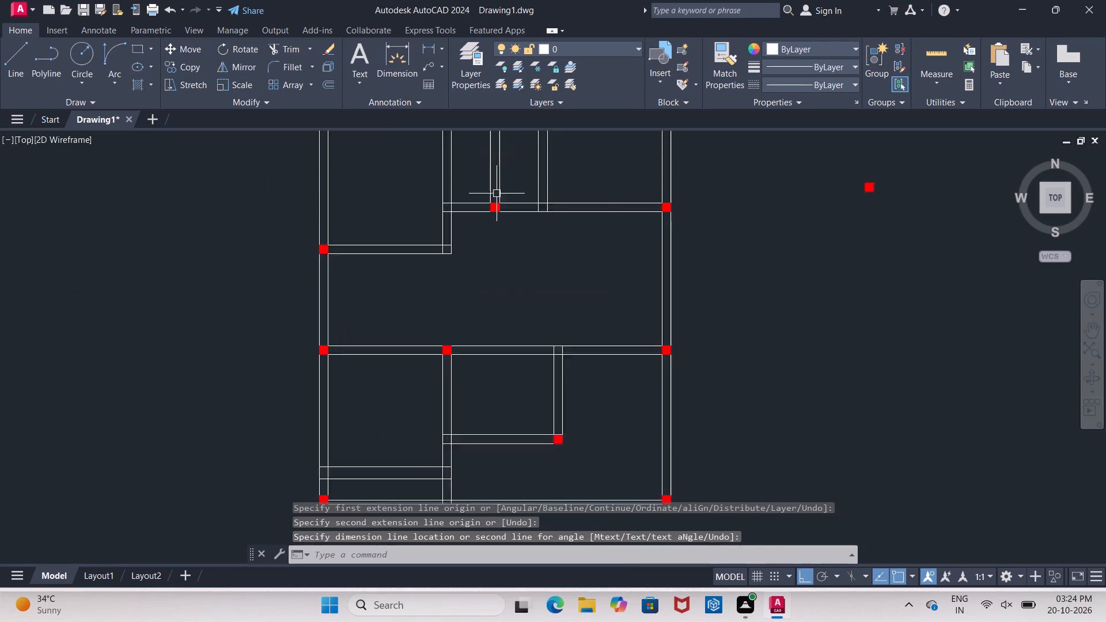
pyautogui.scroll(1, 500, 196)
pyautogui.scroll(-3, 380, 248)
pyautogui.scroll(2, 385, 348)
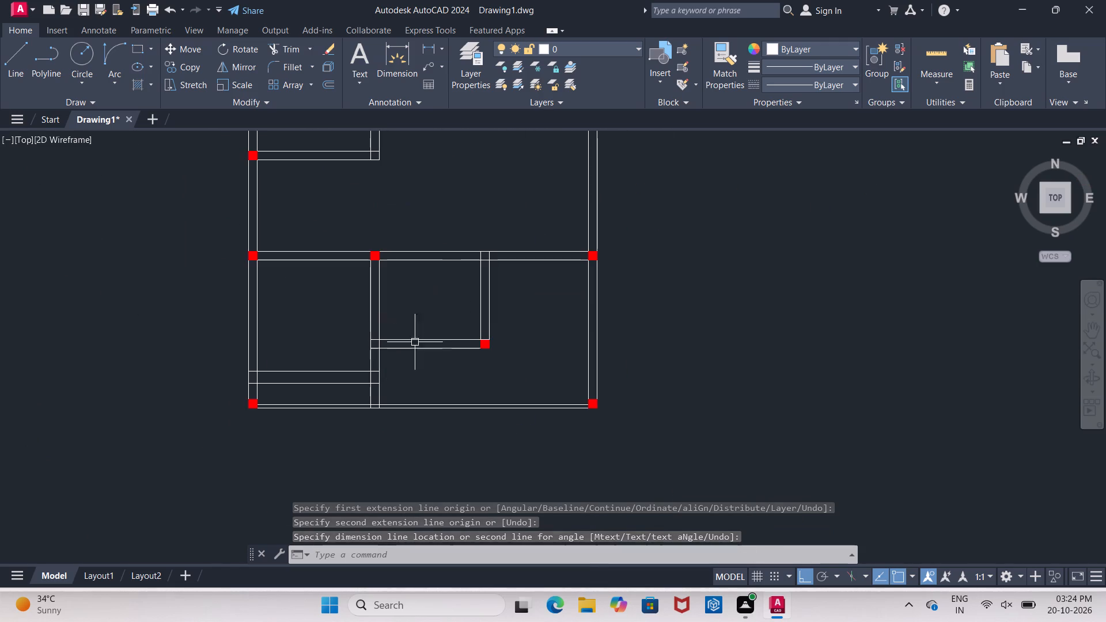
pyautogui.scroll(1, 410, 371)
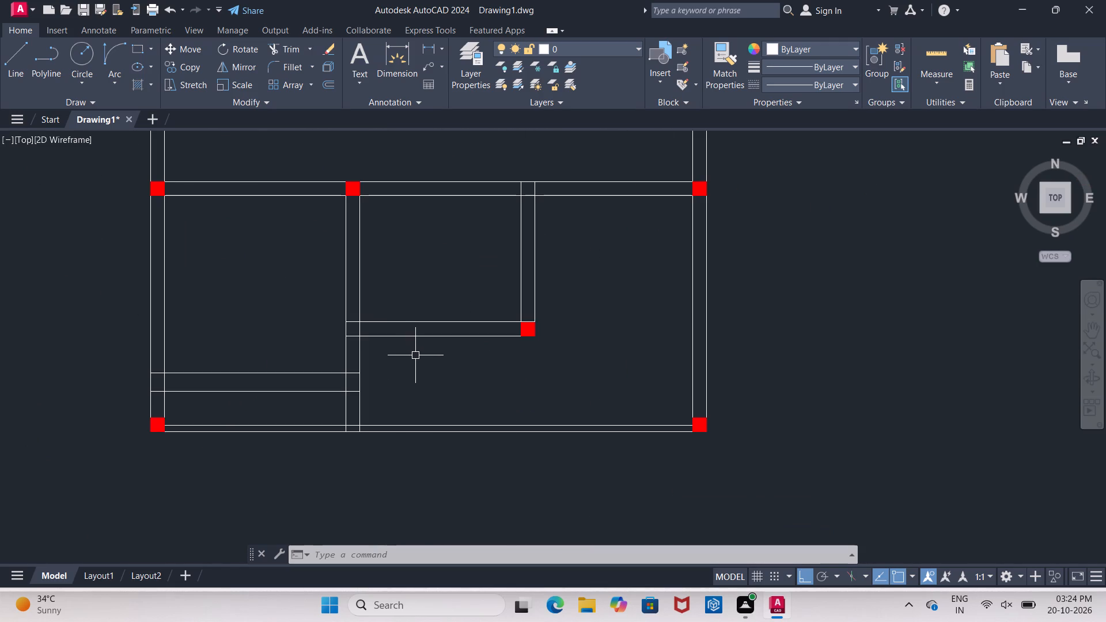
pyautogui.scroll(1, 238, 385)
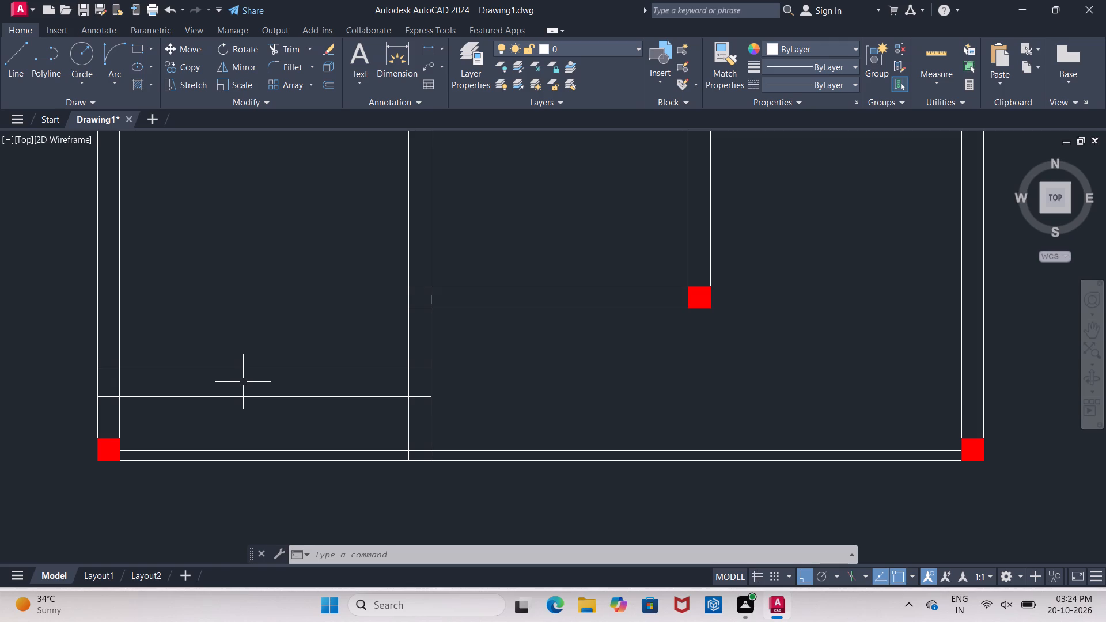
pyautogui.press('Escape')
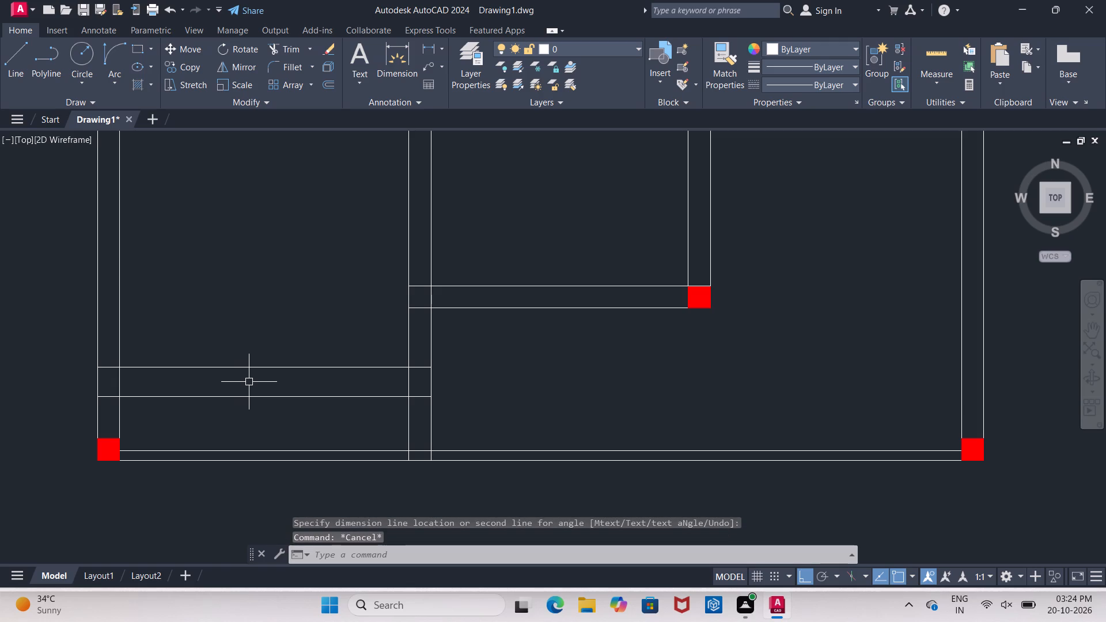
pyautogui.click(241, 367)
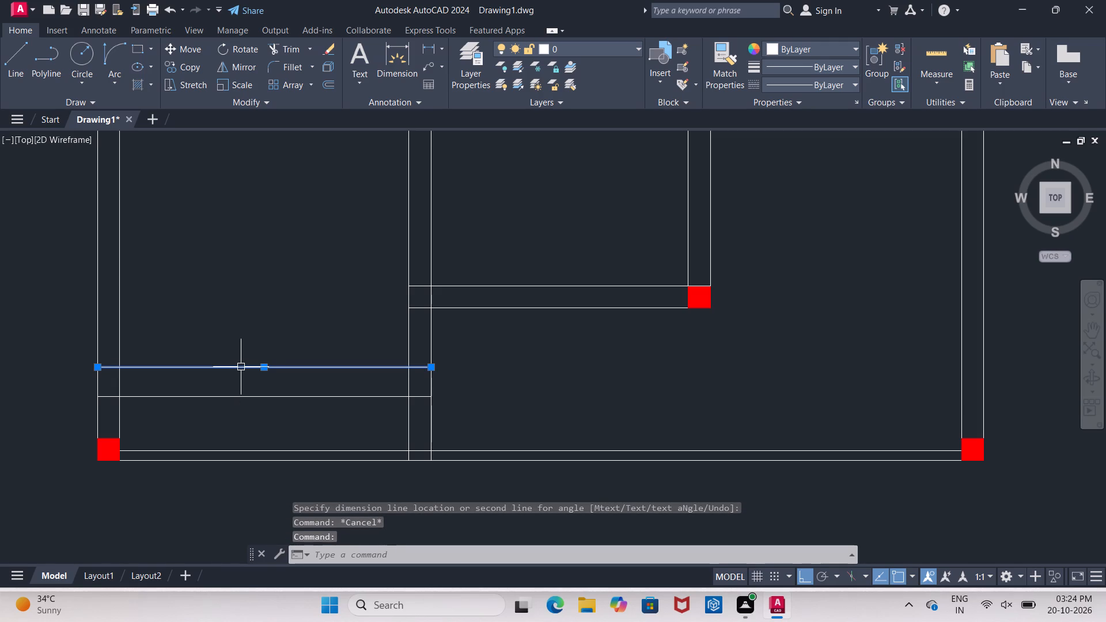
pyautogui.press('Escape')
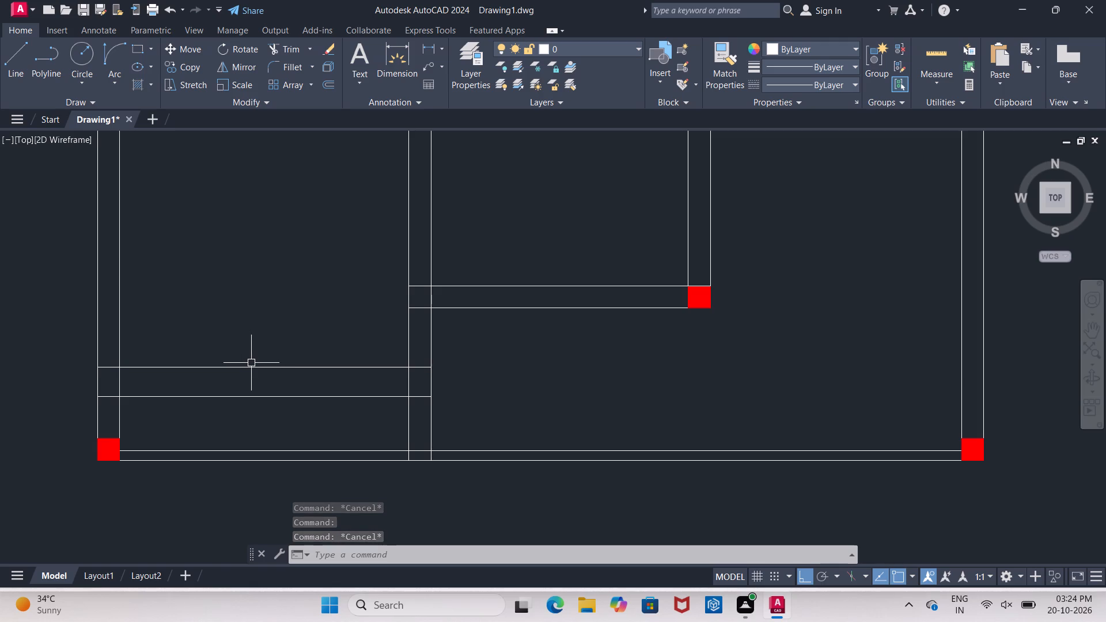
pyautogui.press('o')
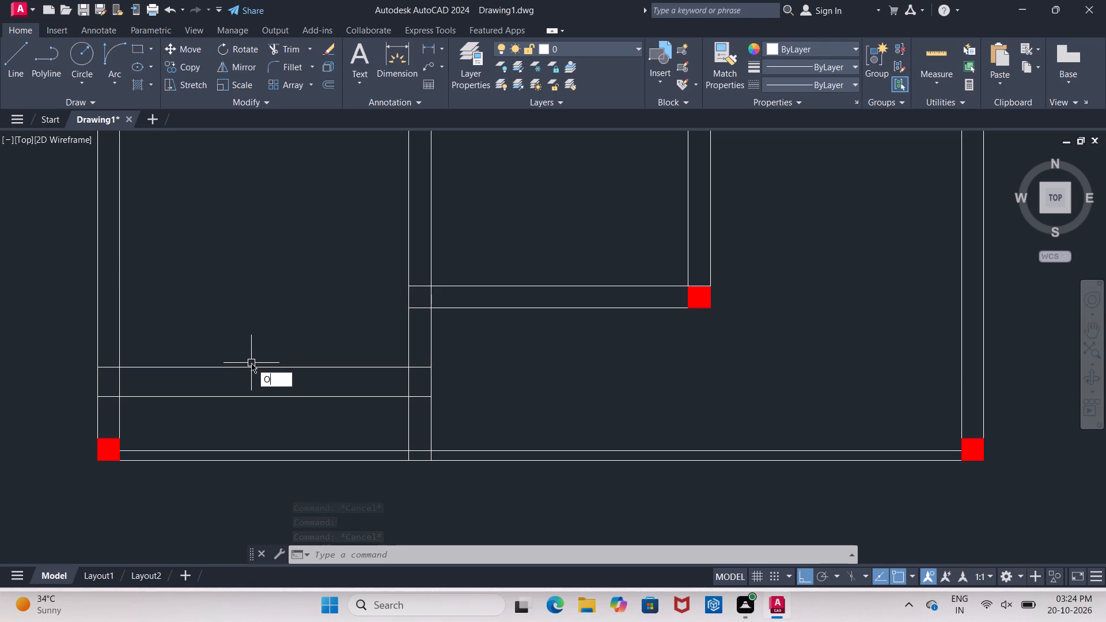
pyautogui.press('Return')
pyautogui.press('3')
pyautogui.hotkey('shift', '"')
pyautogui.press('Return')
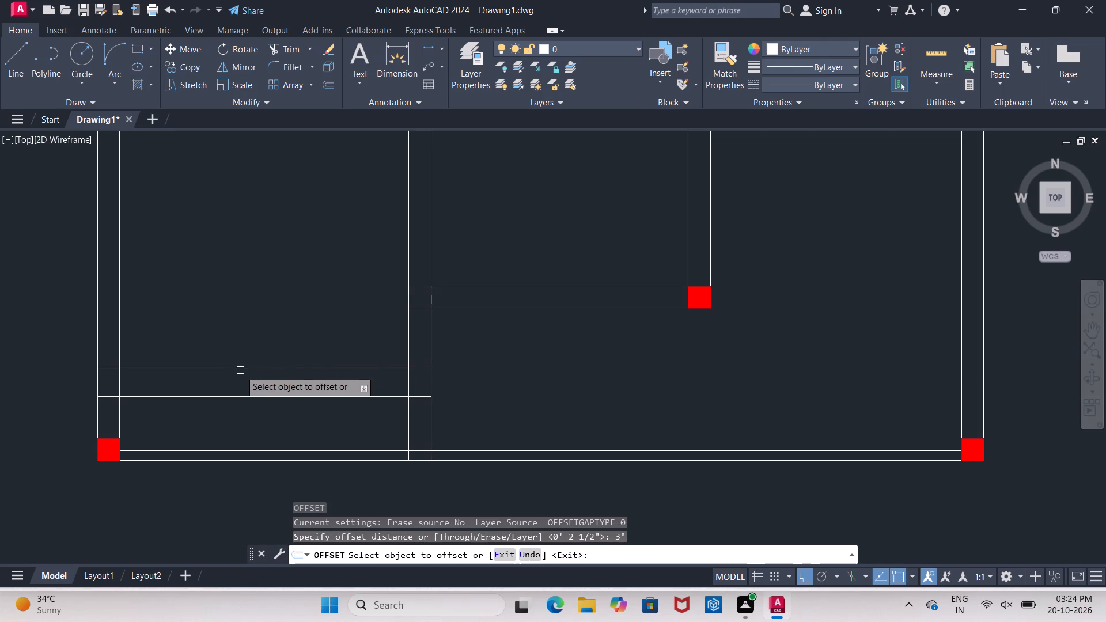
pyautogui.click(240, 367)
pyautogui.click(240, 382)
pyautogui.press('Escape')
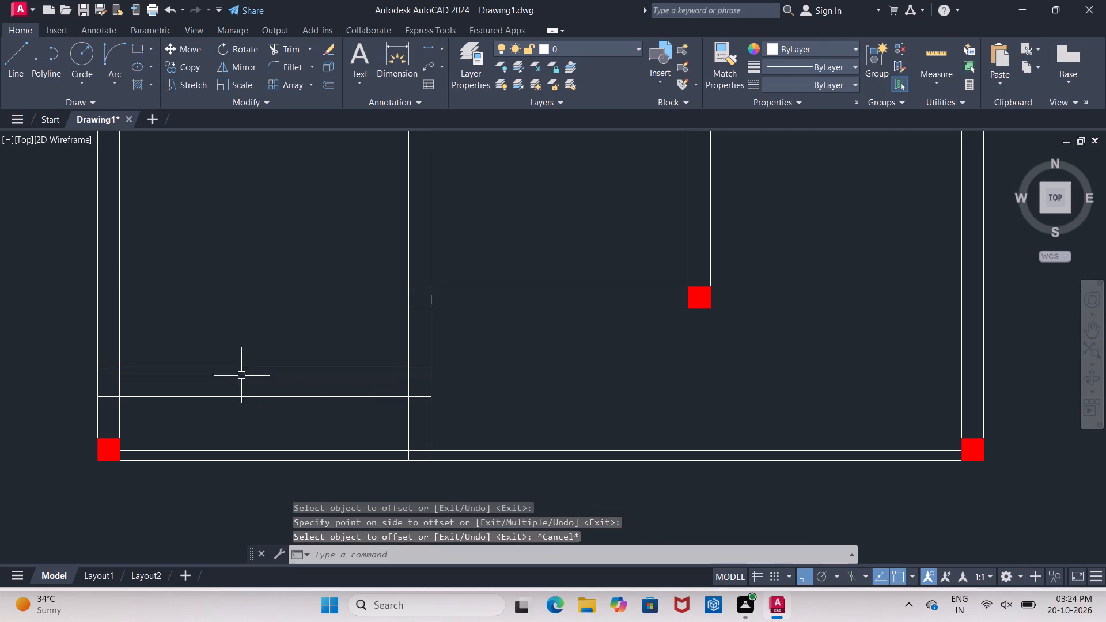
pyautogui.click(241, 367)
pyautogui.press('Delete')
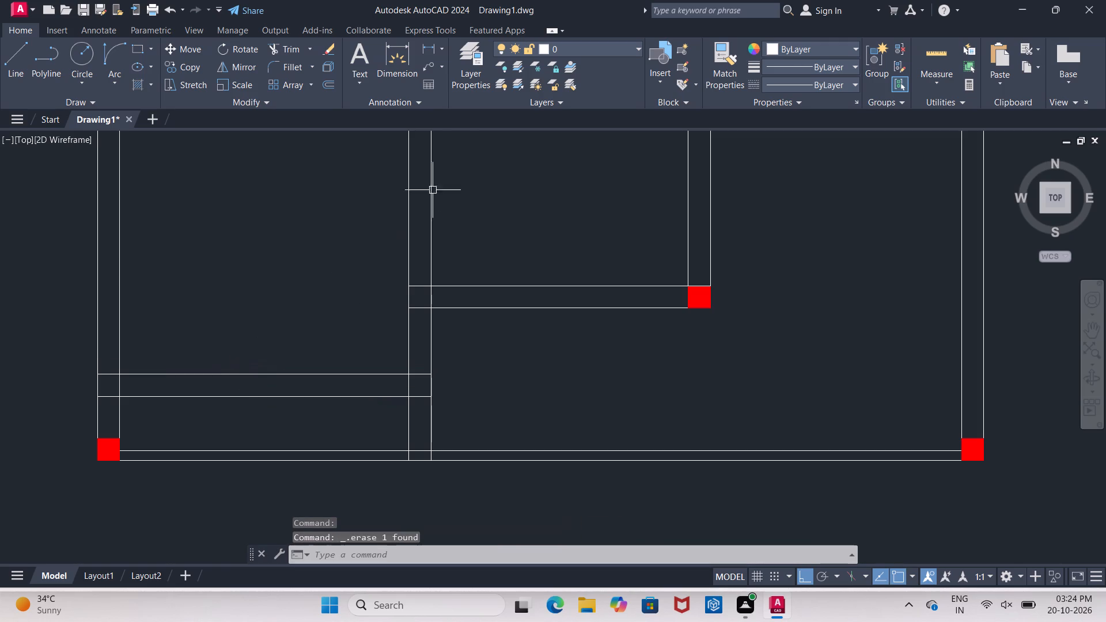
# Measure the thickness of the lower-left room's bottom interior wall at its right end.
pyautogui.click(402, 75)
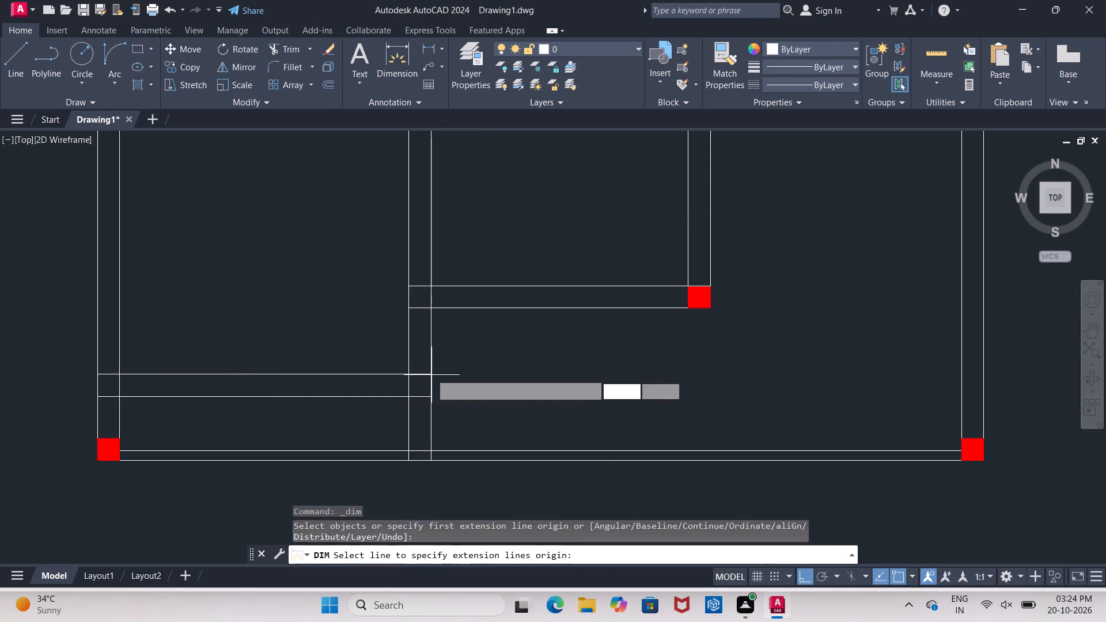
pyautogui.click(428, 370)
pyautogui.press('Escape')
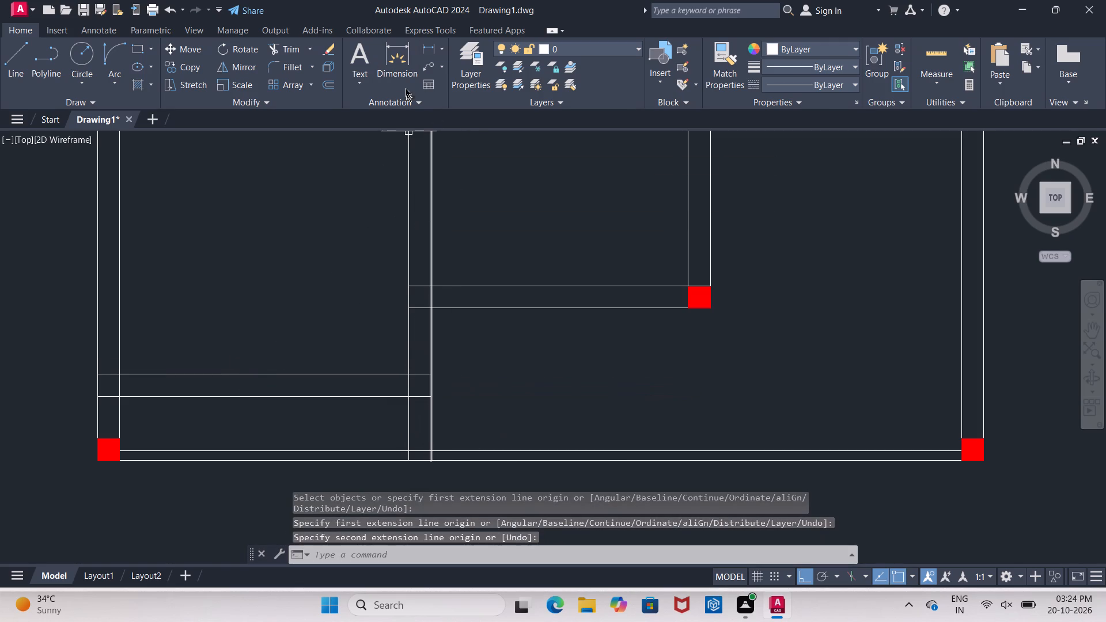
pyautogui.click(391, 78)
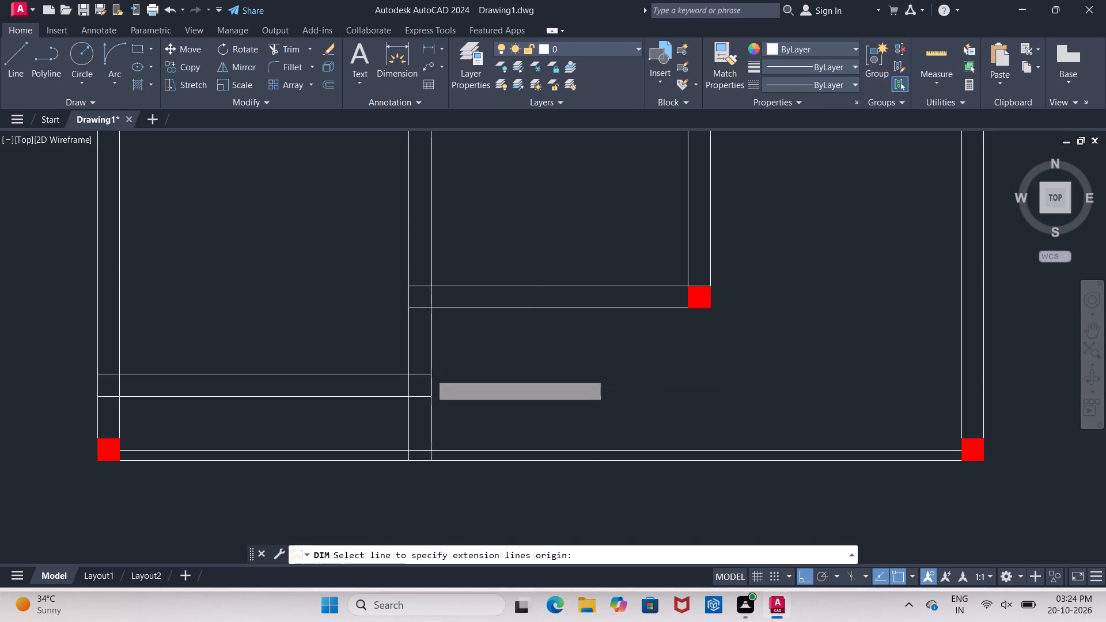
pyautogui.click(430, 374)
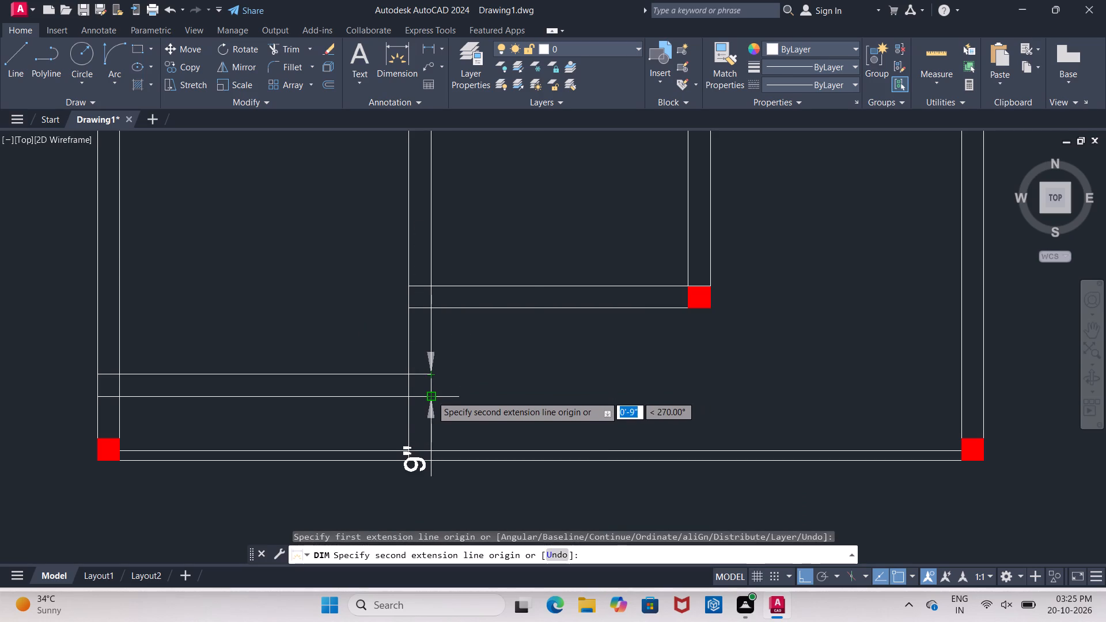
pyautogui.click(431, 396)
pyautogui.press('Escape')
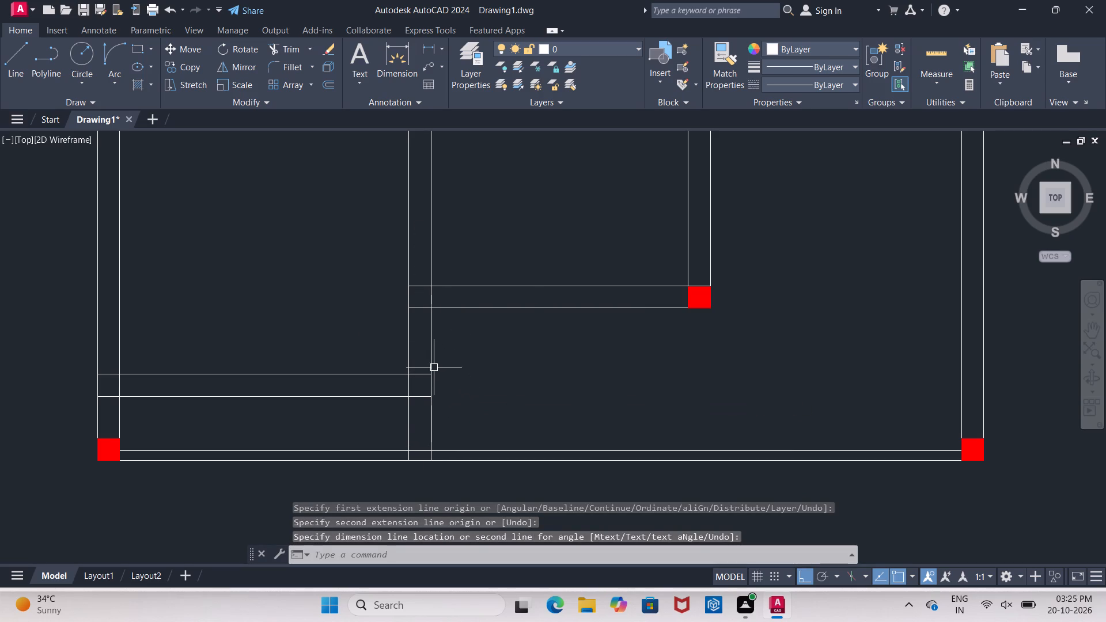
# Erase the stray red column, fill and outline, standing outside the plan beyond the right outer wall.
pyautogui.scroll(-3, 440, 378)
pyautogui.scroll(2, 458, 302)
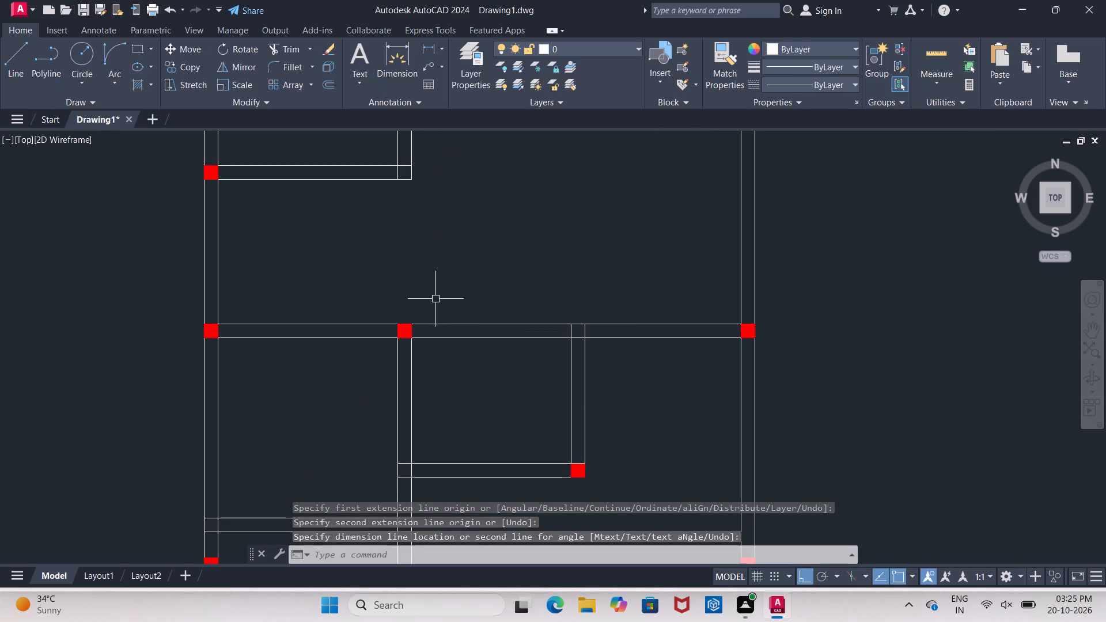
pyautogui.scroll(-3, 381, 308)
pyautogui.scroll(1, 407, 313)
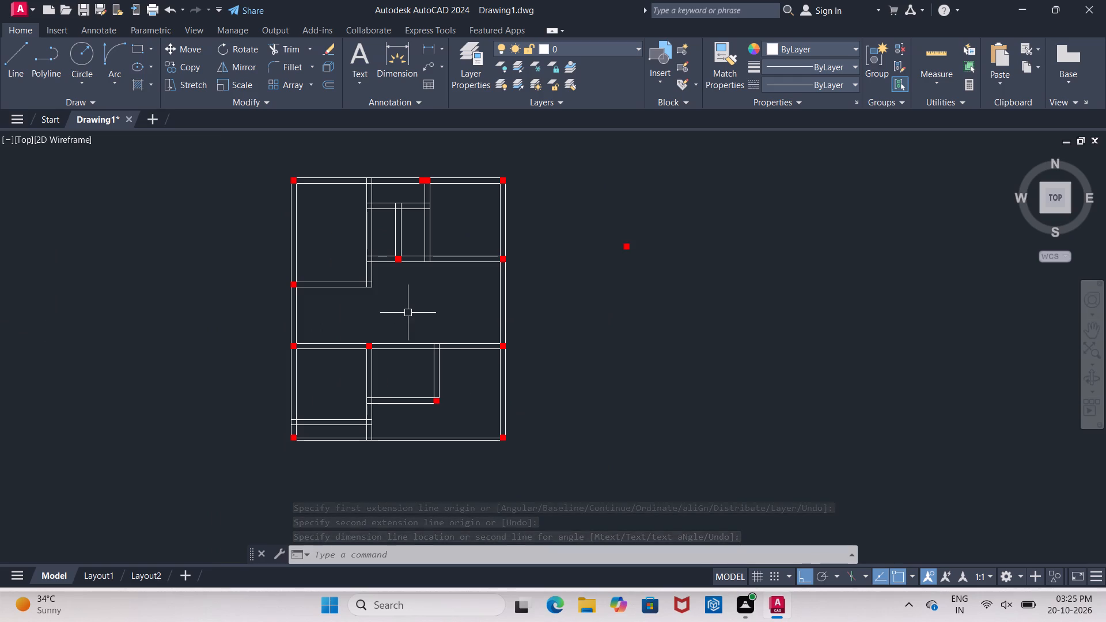
pyautogui.moveTo(585, 222); pyautogui.dragTo(634, 244)
pyautogui.click(715, 318)
pyautogui.press('Delete')
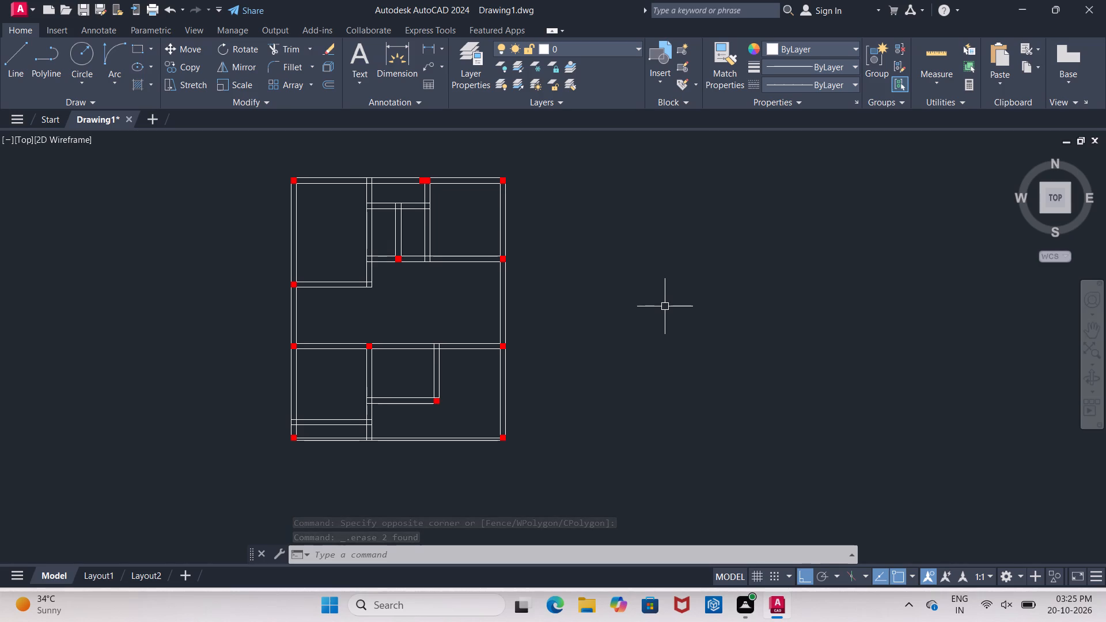
# Erase the fill and outline of the left one of the two adjoining columns on the top outer wall.
pyautogui.scroll(-1, 681, 316)
pyautogui.scroll(3, 472, 411)
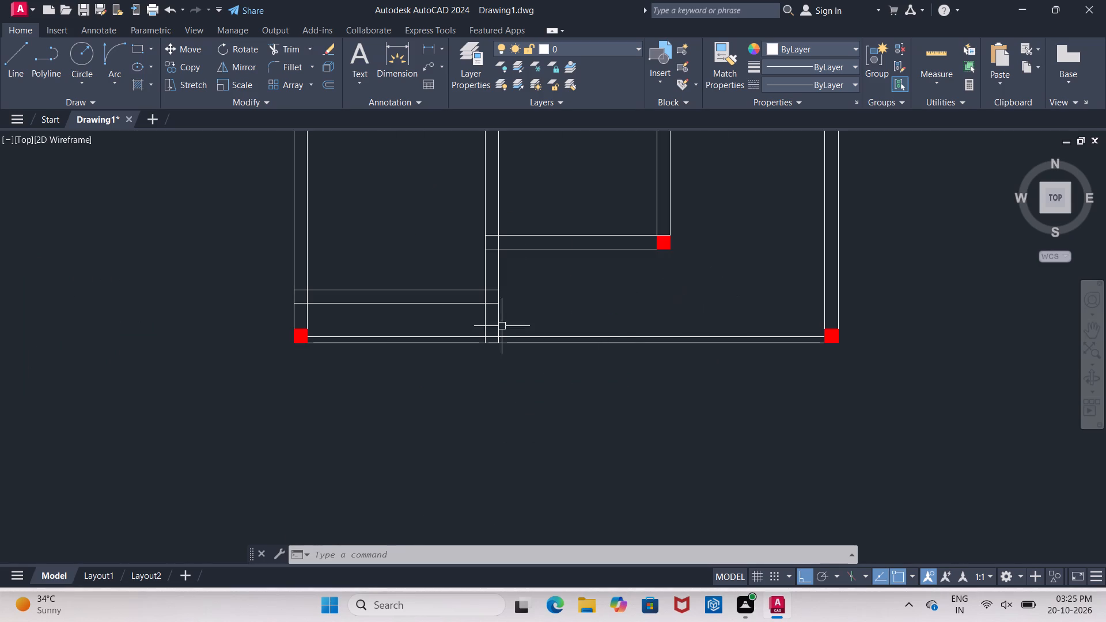
pyautogui.scroll(-2, 464, 343)
pyautogui.scroll(-2, 411, 382)
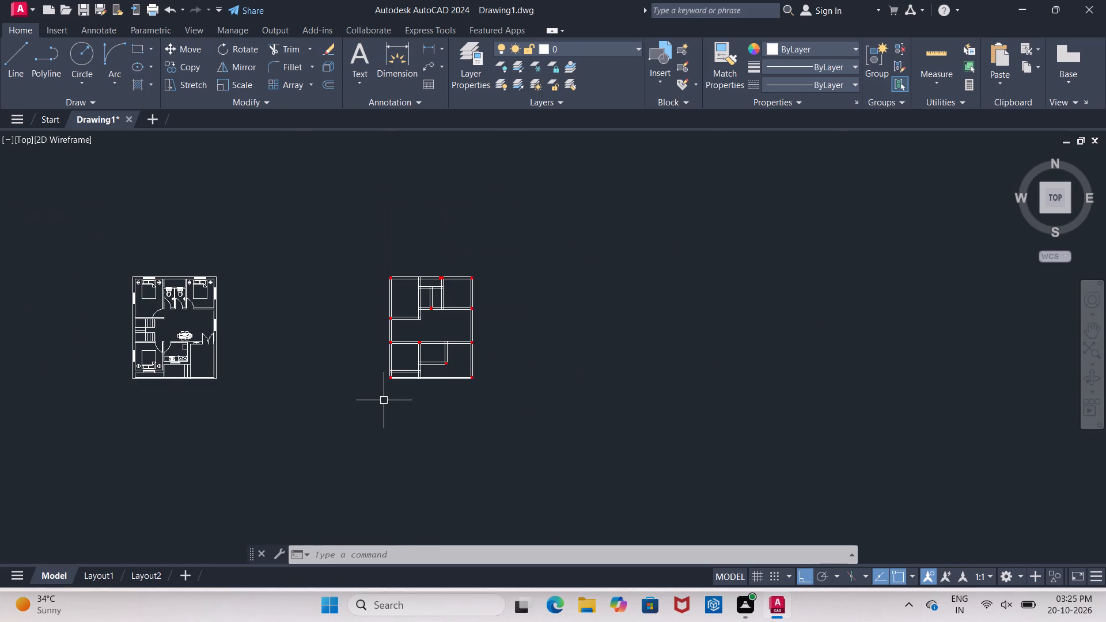
pyautogui.scroll(2, 540, 355)
pyautogui.scroll(1, 79, 228)
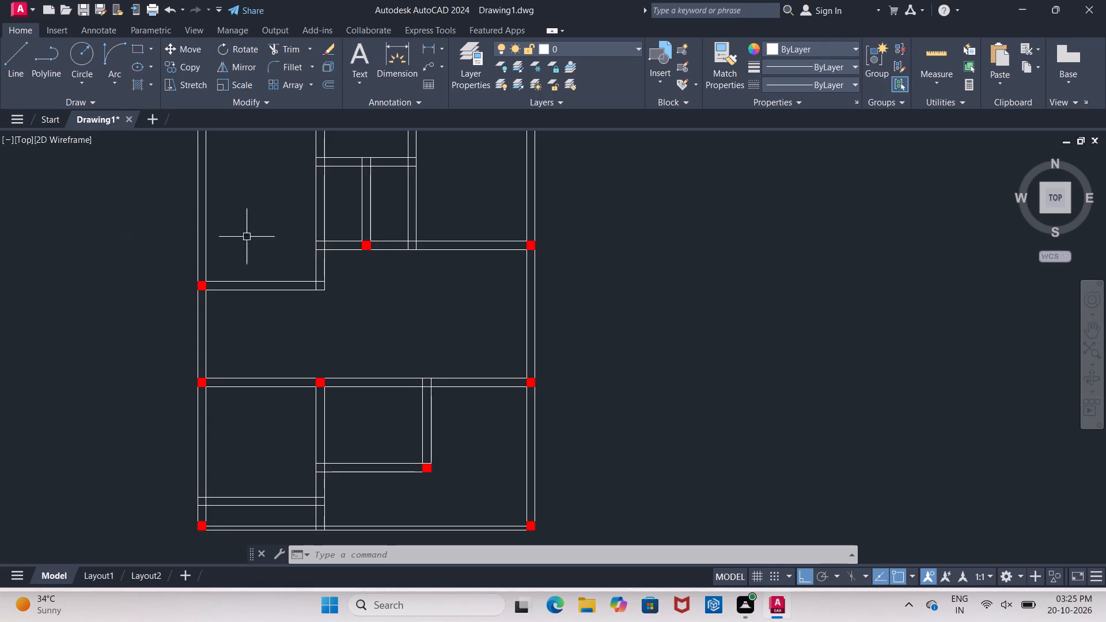
pyautogui.scroll(-2, 399, 267)
pyautogui.scroll(2, 397, 289)
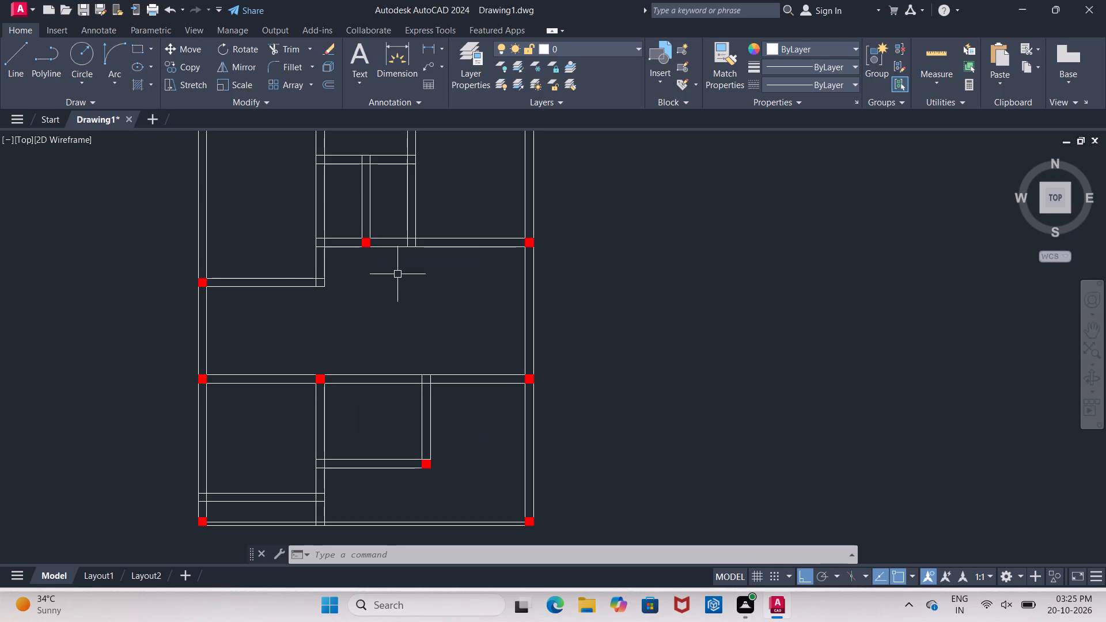
pyautogui.scroll(-1, 398, 286)
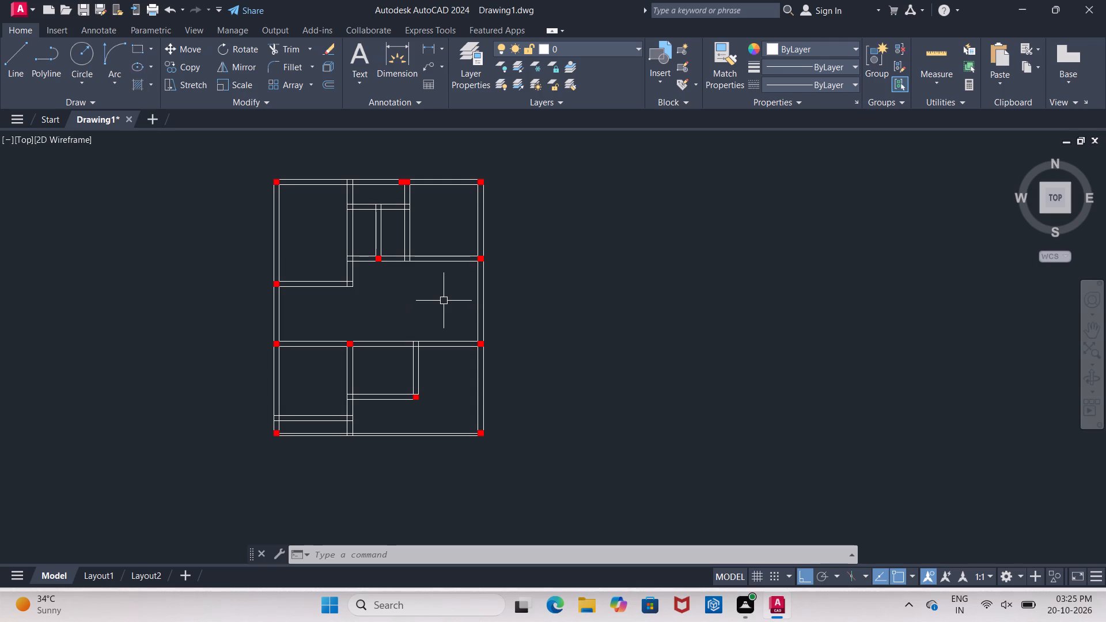
pyautogui.scroll(5, 412, 191)
pyautogui.click(297, 154)
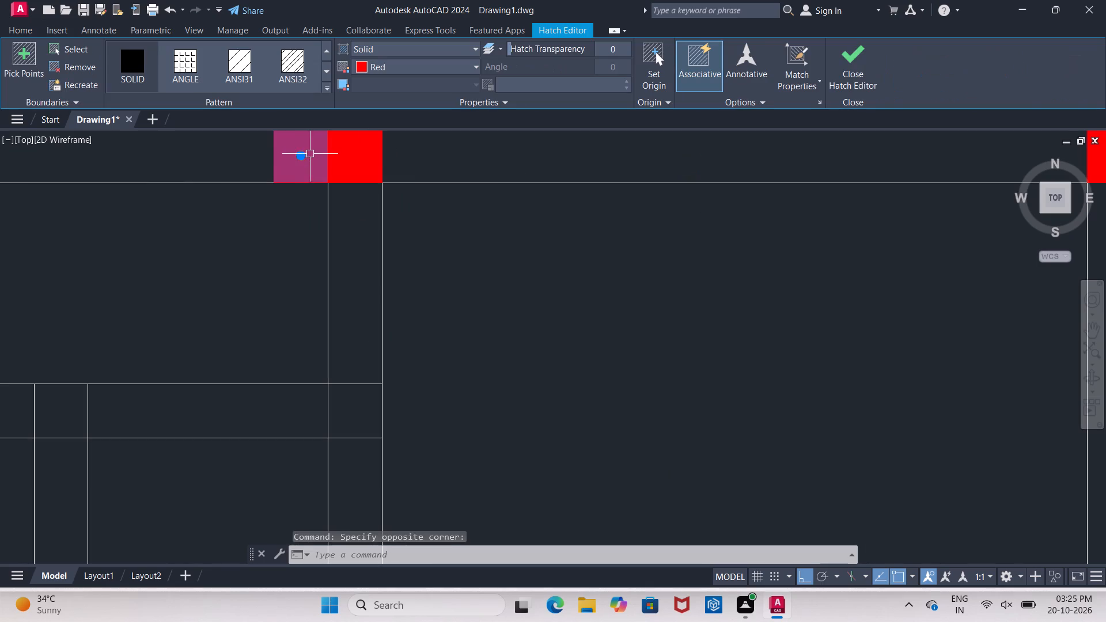
pyautogui.press('Delete')
pyautogui.click(274, 160)
pyautogui.press('Delete')
# Review the column positions over the whole plan alongside the furnished plan.
pyautogui.scroll(-4, 287, 218)
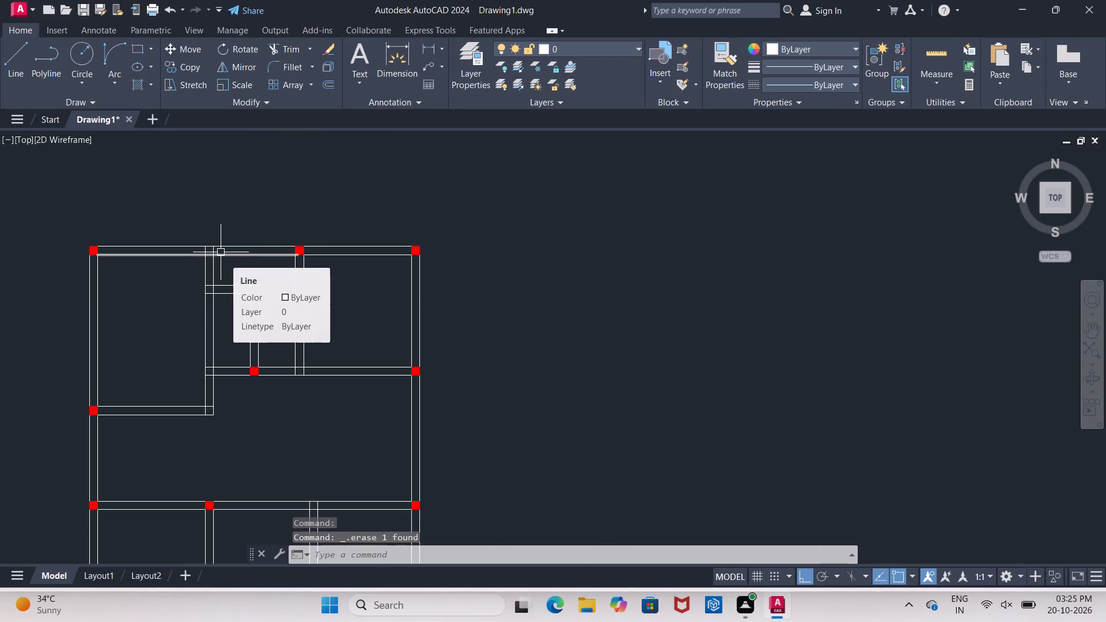
pyautogui.scroll(-3, 530, 217)
pyautogui.scroll(2, 445, 283)
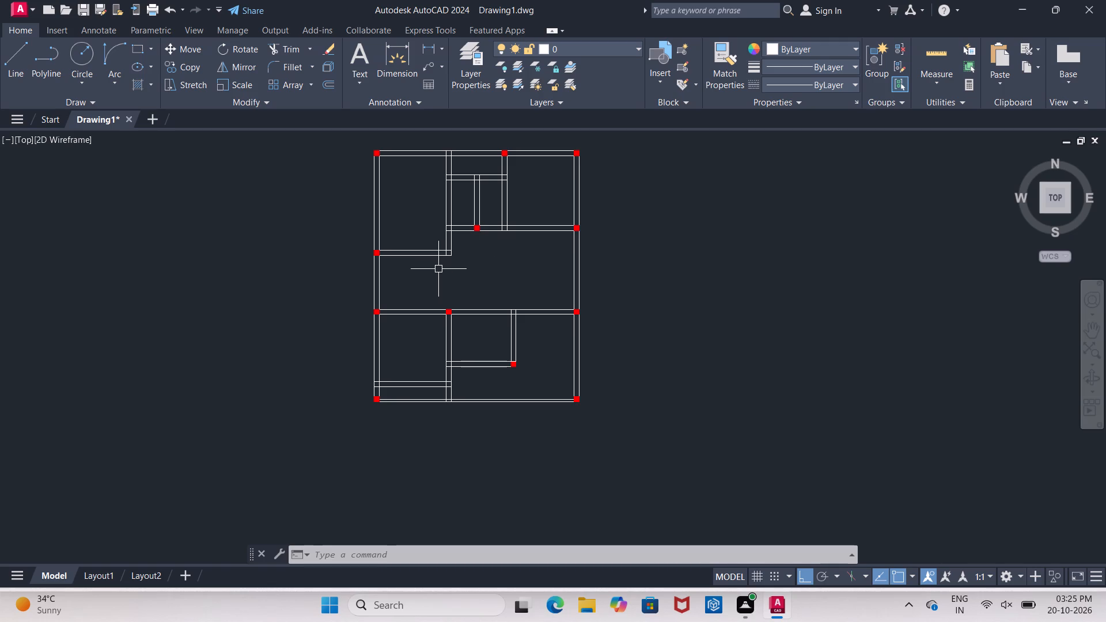
pyautogui.scroll(-3, 446, 267)
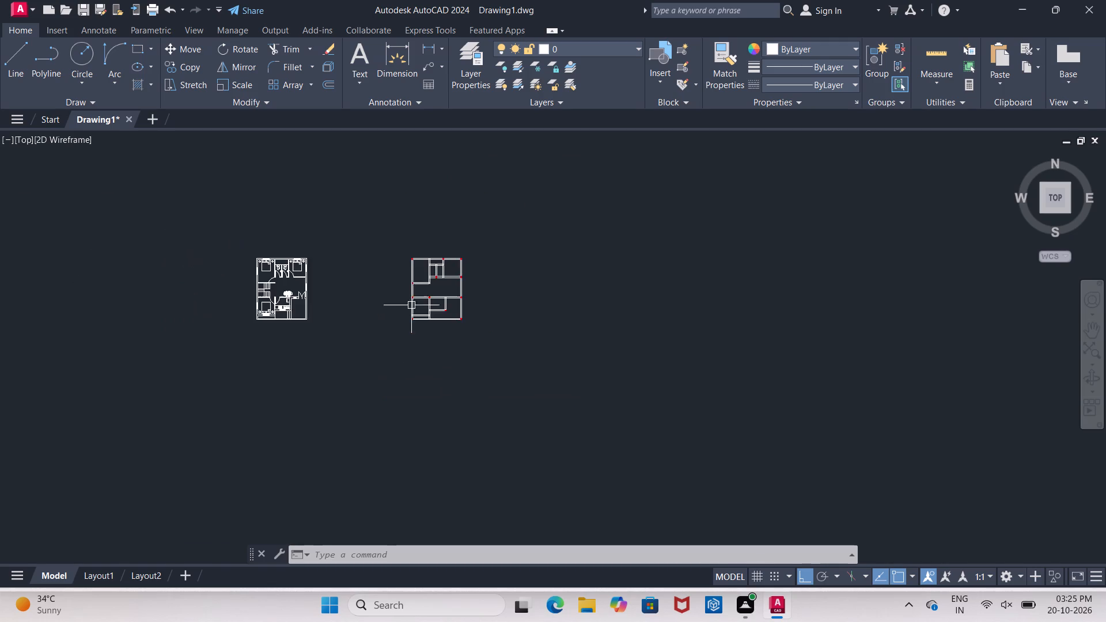
pyautogui.scroll(3, 571, 290)
pyautogui.scroll(-3, 76, 218)
pyautogui.scroll(3, 1, 240)
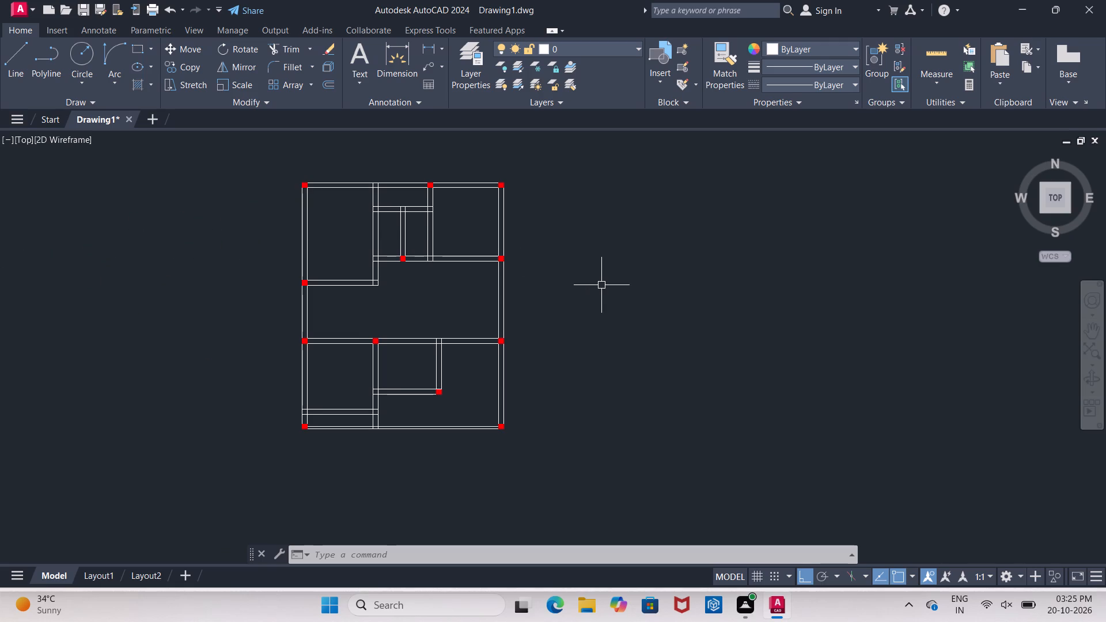
pyautogui.scroll(1, 415, 292)
pyautogui.scroll(-2, 287, 275)
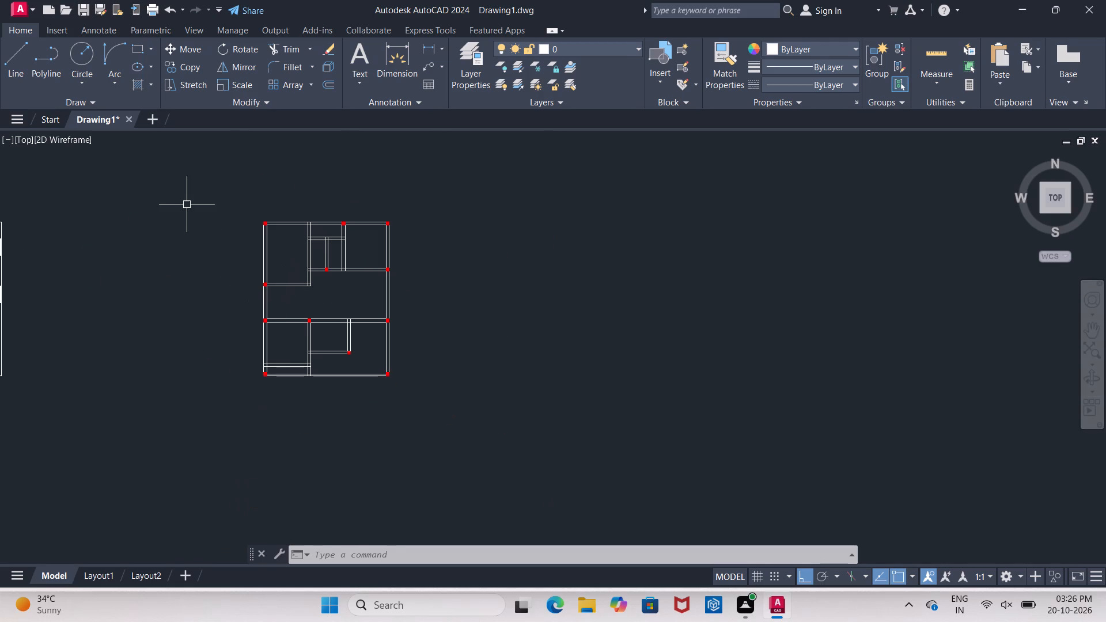
# Copy the whole column plan, walls and columns, horizontally to the empty area on its right.
pyautogui.moveTo(202, 196); pyautogui.dragTo(213, 198)
pyautogui.click(521, 423)
pyautogui.press('c')
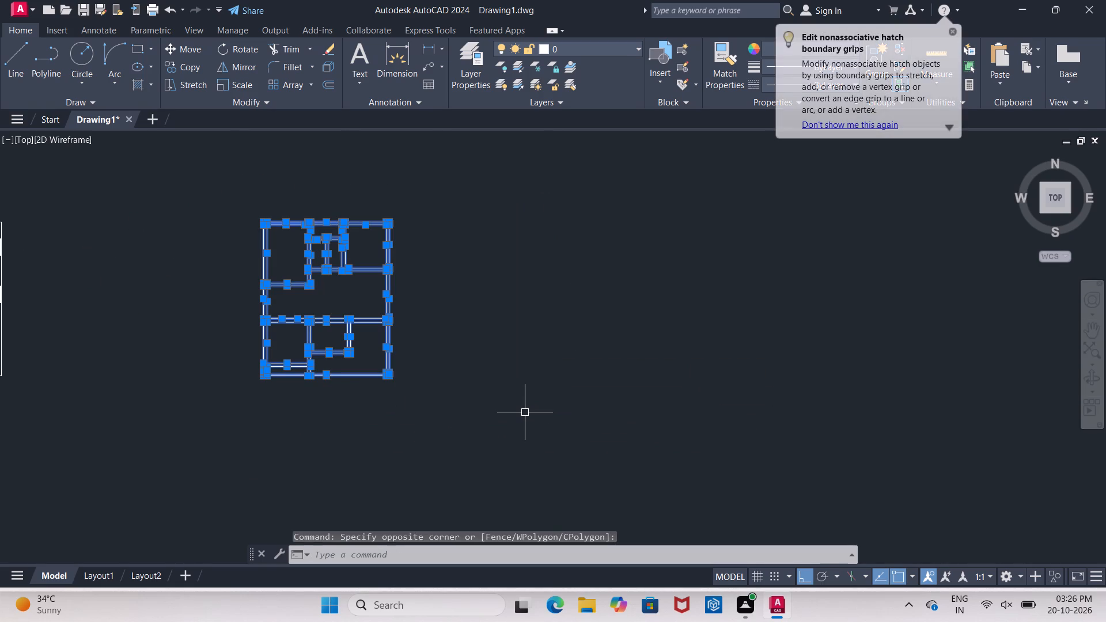
pyautogui.click(571, 472)
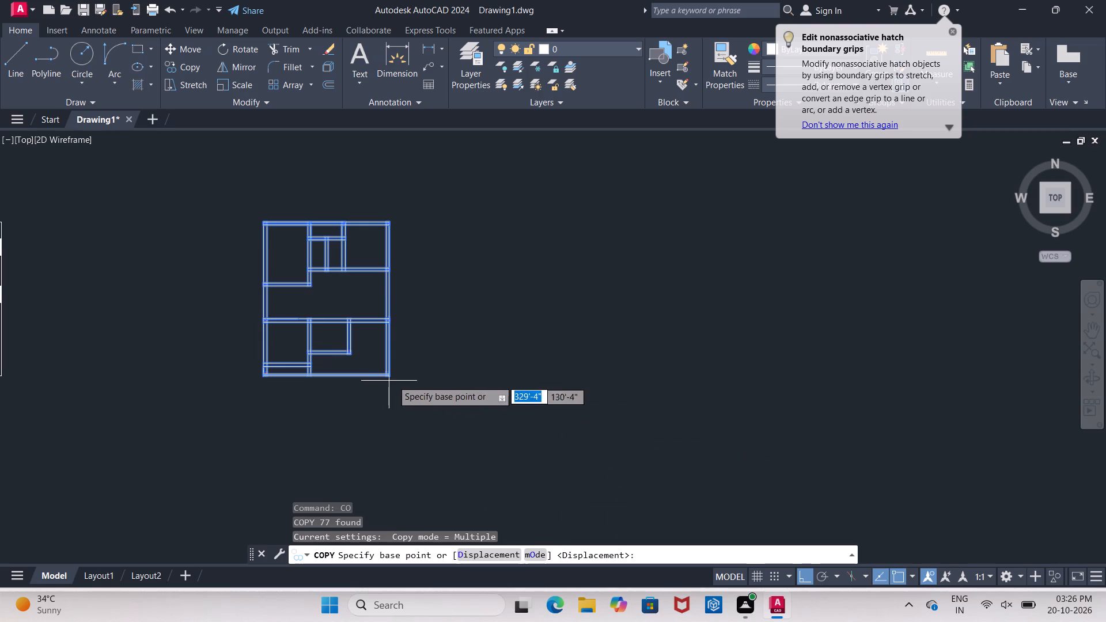
pyautogui.click(393, 378)
pyautogui.click(731, 392)
pyautogui.scroll(-1, 414, 335)
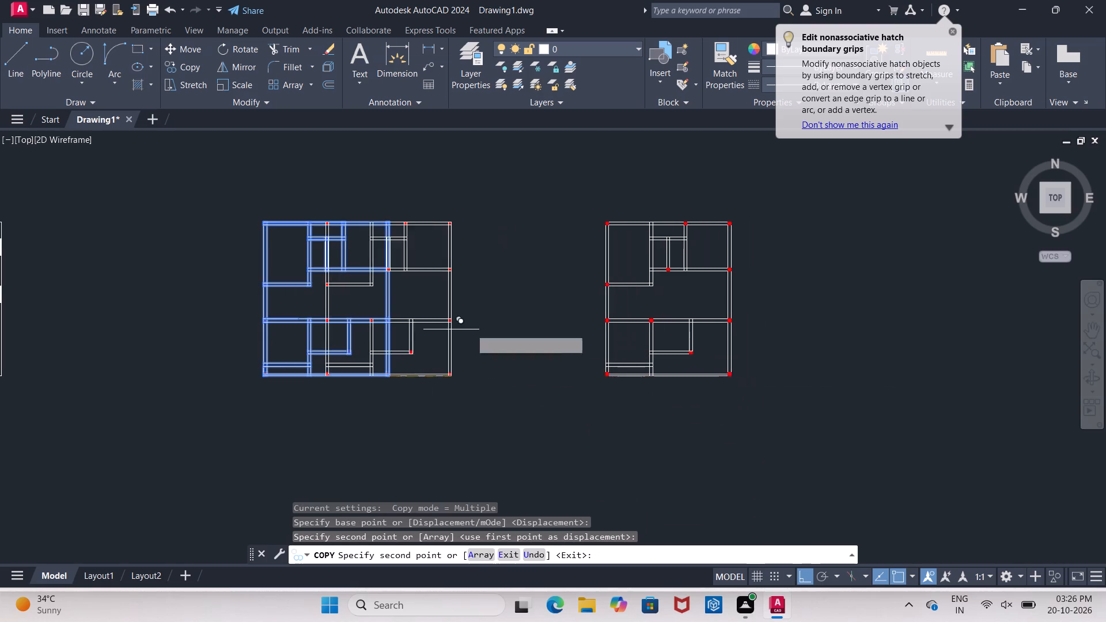
pyautogui.scroll(-1, 407, 336)
pyautogui.scroll(3, 556, 363)
pyautogui.press('Escape')
pyautogui.scroll(-2, 476, 376)
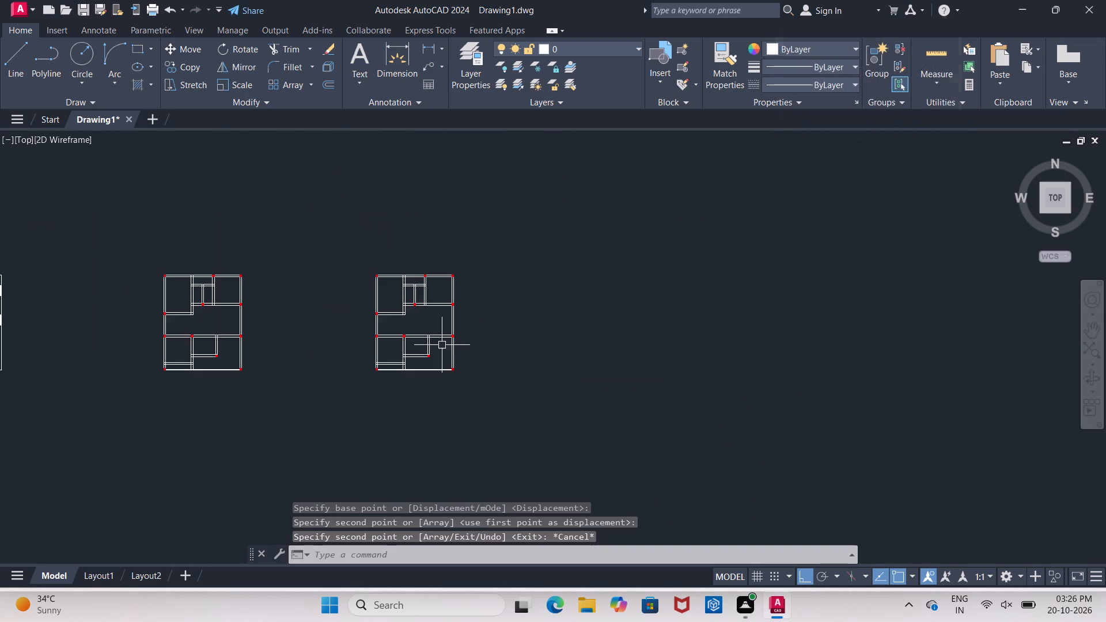
# In the new plan copy, offset the outer lines of the left and top outer walls 4.5" inwards as wall centre lines.
pyautogui.scroll(3, 419, 323)
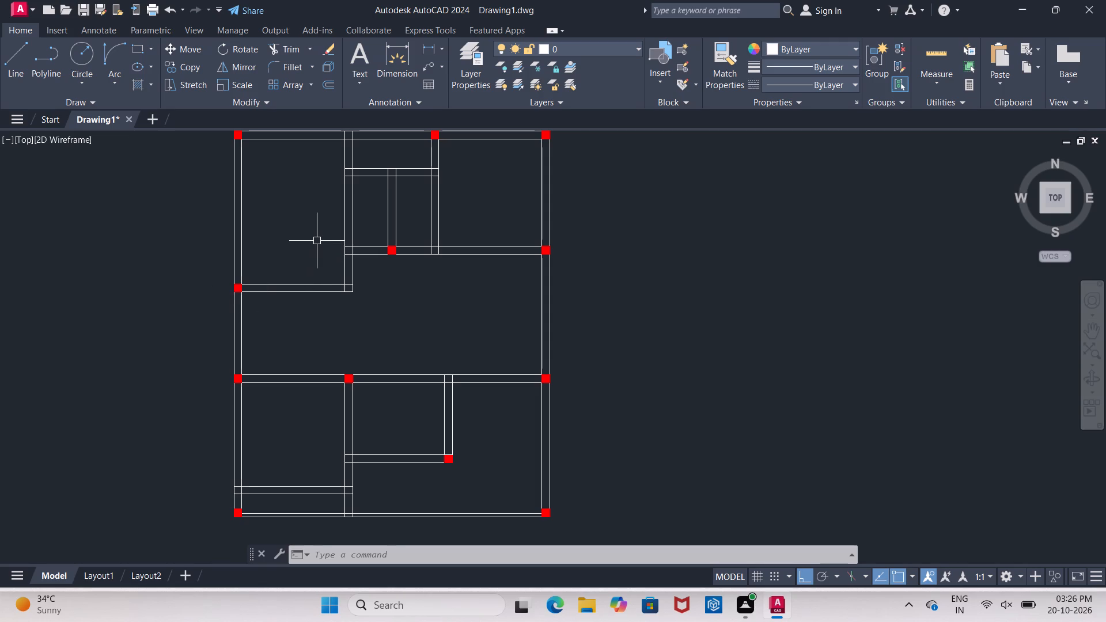
pyautogui.press('o')
pyautogui.press('Return')
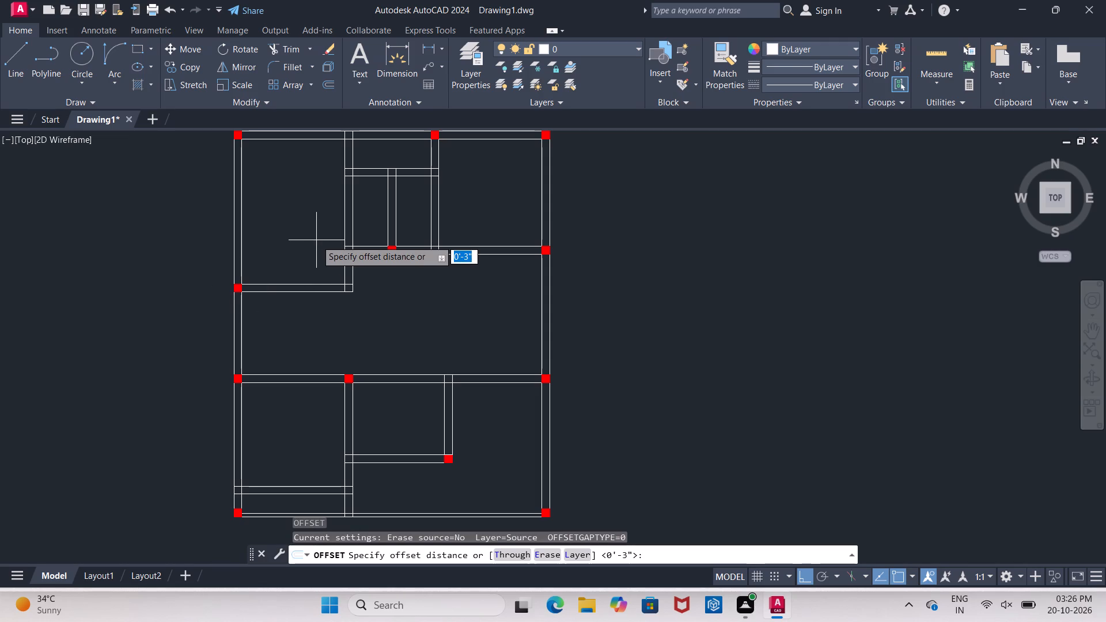
pyautogui.write('4.5')
pyautogui.hotkey('shift', '"')
pyautogui.press('Return')
pyautogui.scroll(3, 252, 224)
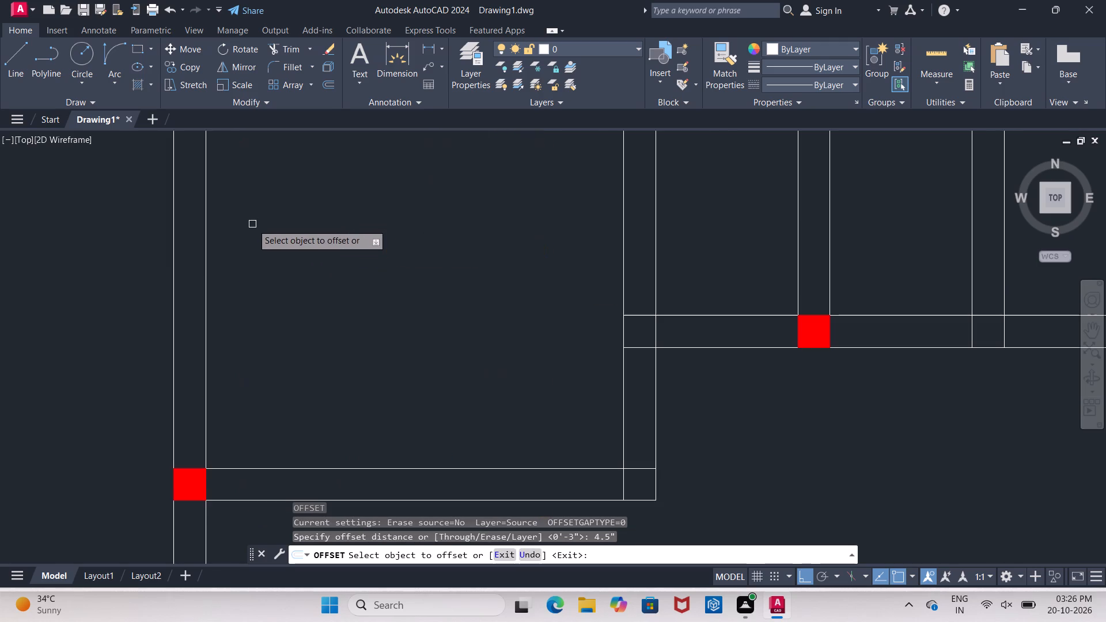
pyautogui.click(173, 268)
pyautogui.click(192, 264)
pyautogui.scroll(-3, 186, 273)
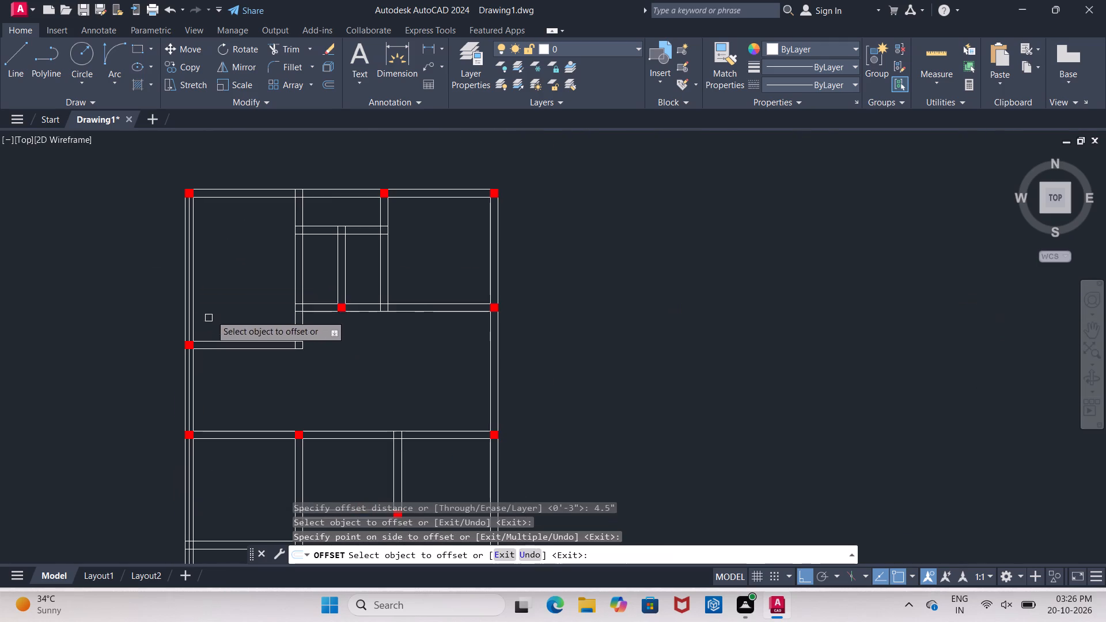
pyautogui.scroll(3, 233, 187)
pyautogui.click(237, 199)
pyautogui.click(236, 208)
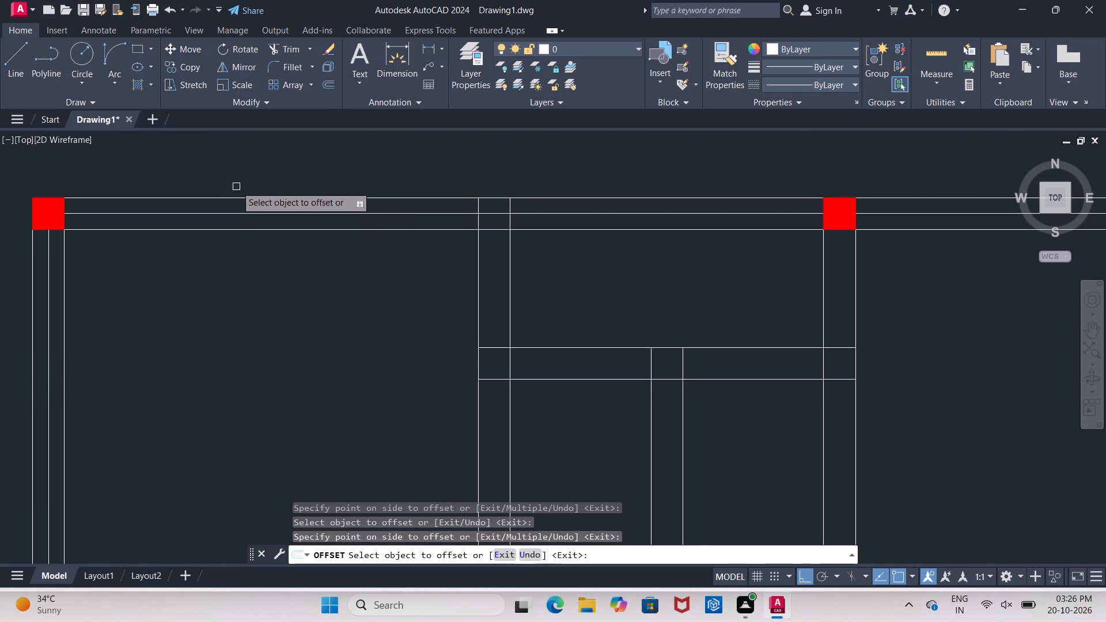
# Offset the right outer wall's outer line 4.5" to the outside and again 4.5" to the inside, along the wall's centre.
pyautogui.scroll(-2, 263, 174)
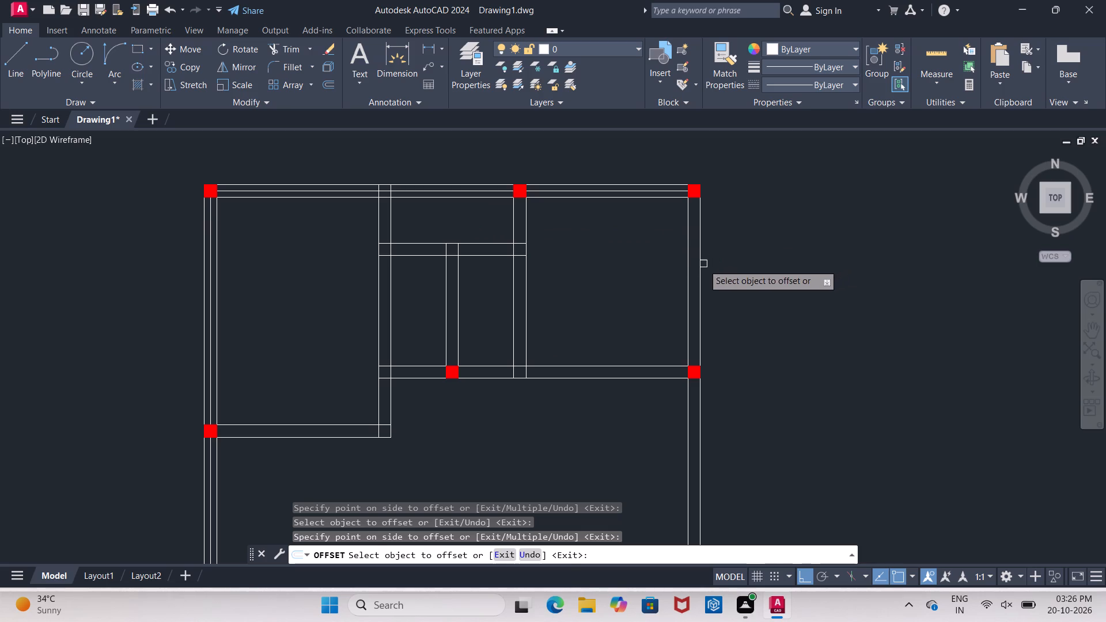
pyautogui.click(701, 266)
pyautogui.click(695, 267)
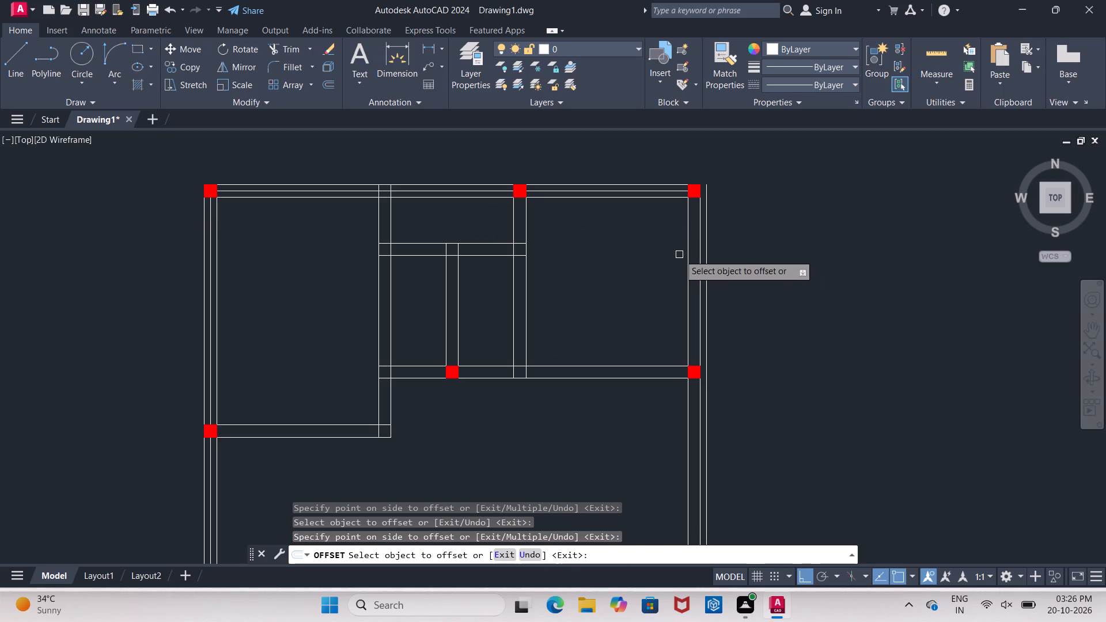
pyautogui.scroll(-1, 567, 232)
pyautogui.scroll(4, 660, 271)
pyautogui.click(595, 273)
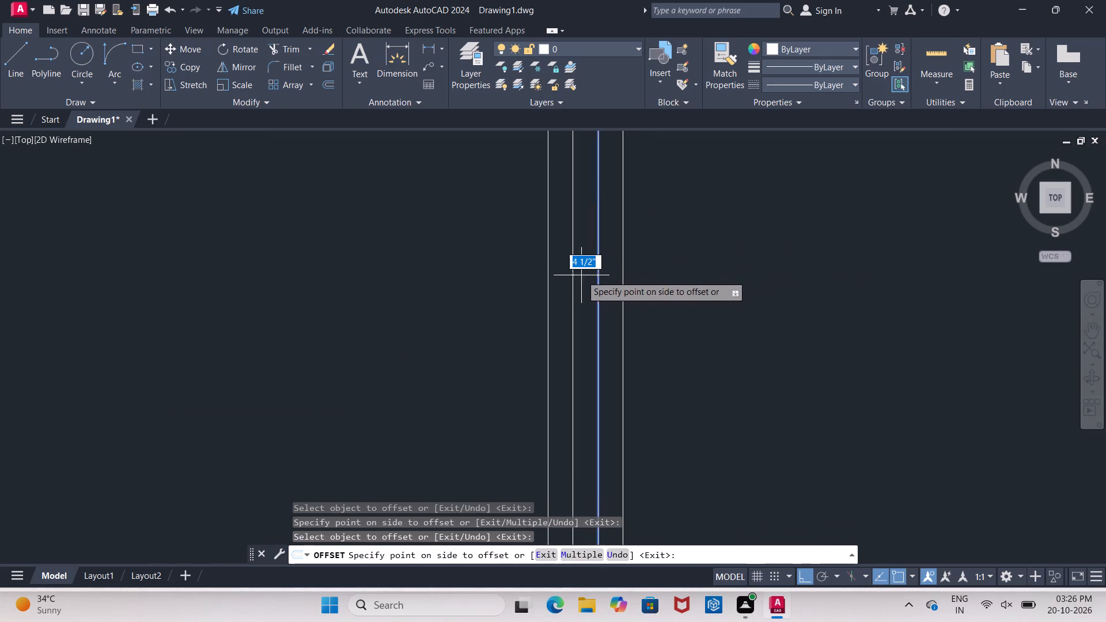
pyautogui.click(581, 275)
# Offset the upper line of the upper-left room's bottom wall 4.5" downwards to mark its centre line.
pyautogui.scroll(-4, 460, 149)
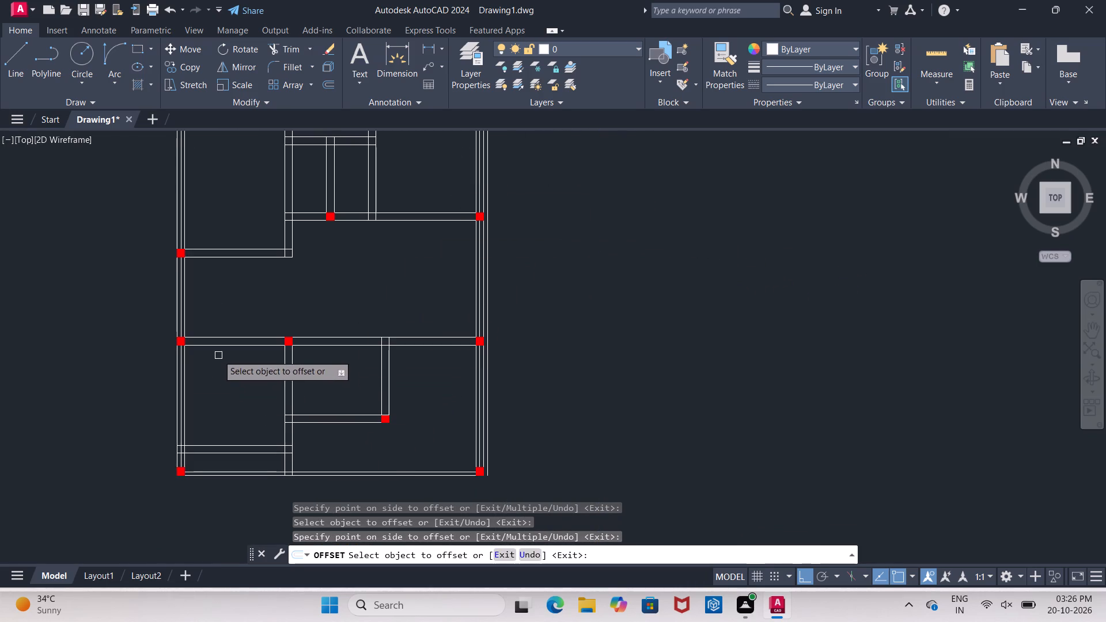
pyautogui.scroll(4, 226, 251)
pyautogui.click(230, 241)
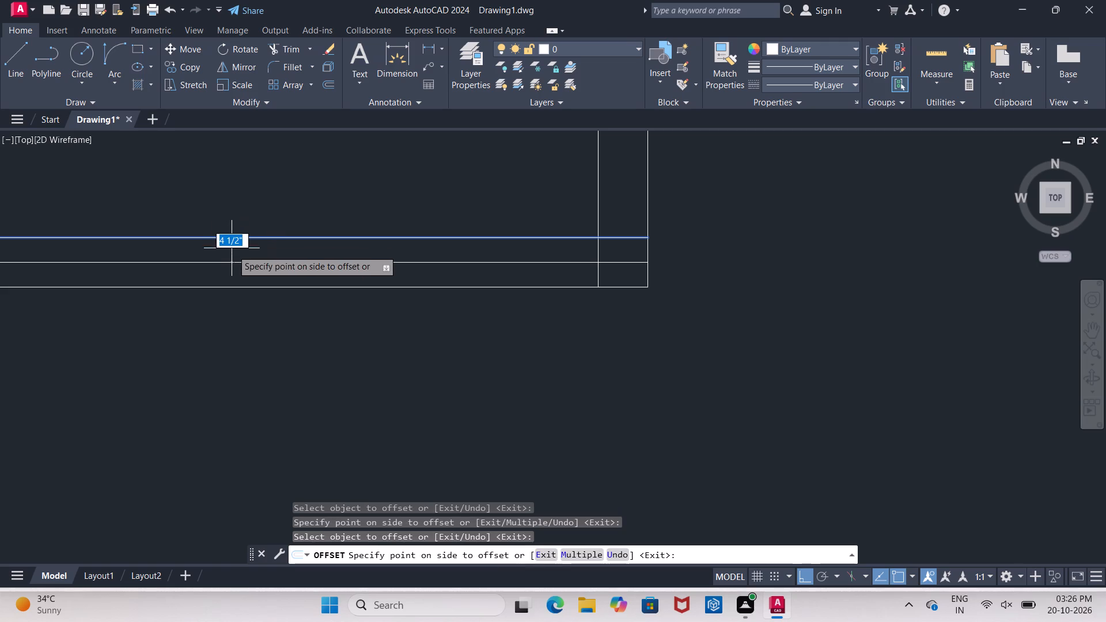
pyautogui.click(232, 255)
pyautogui.scroll(-4, 348, 257)
pyautogui.scroll(4, 463, 207)
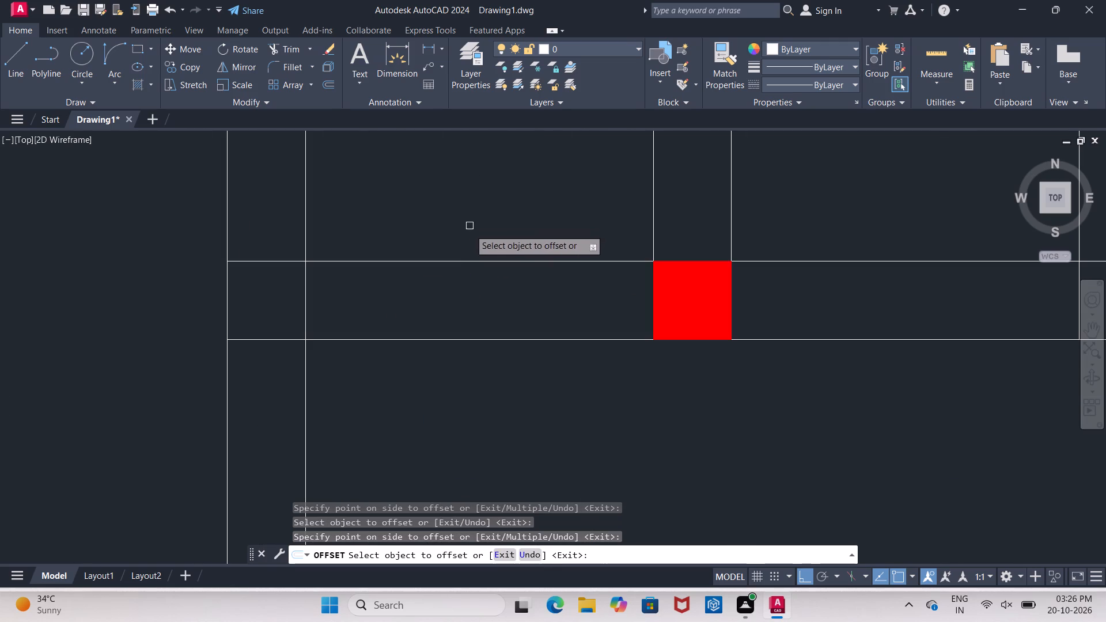
# Offset the upper line of the wall below the small middle rooms and upper-right room 4.5" downwards to mark its centre line.
pyautogui.click(457, 259)
pyautogui.click(454, 294)
pyautogui.scroll(-5, 434, 264)
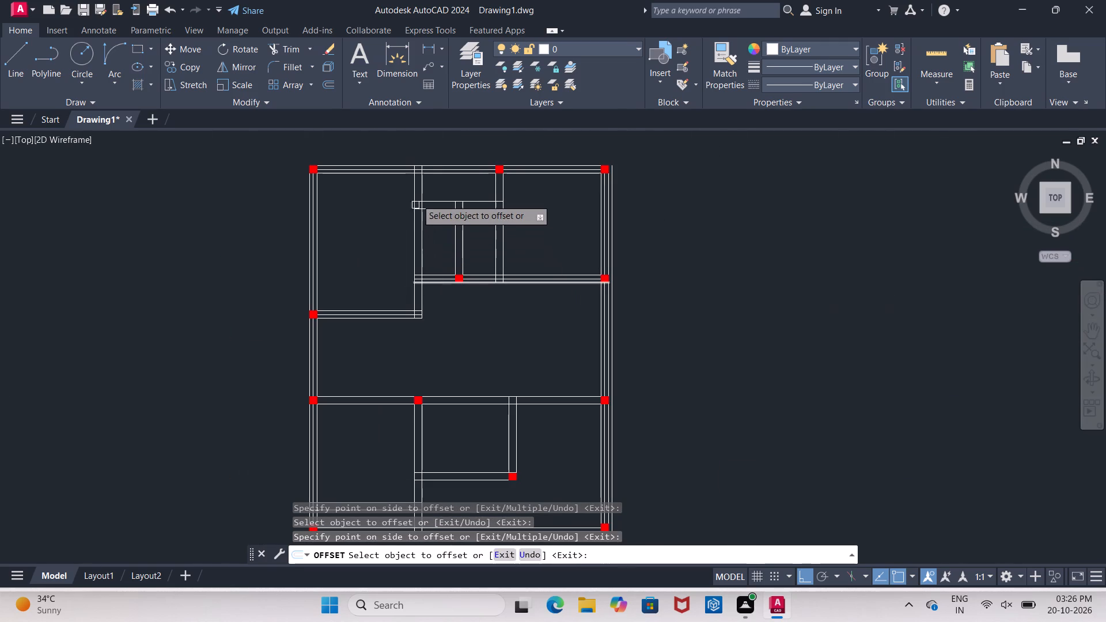
# Offset the left line of the vertical wall beside the upper-left room 4.5" outwards and again 4.5" inwards, along the wall's centre.
pyautogui.scroll(1, 423, 188)
pyautogui.click(405, 187)
pyautogui.click(411, 188)
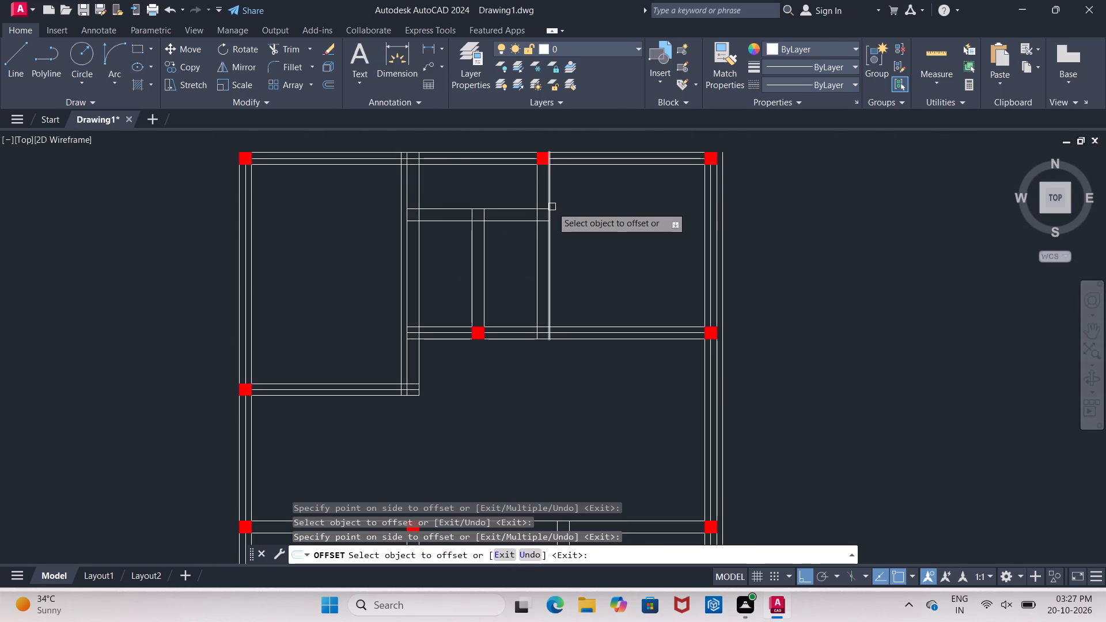
pyautogui.scroll(3, 412, 196)
pyautogui.click(384, 200)
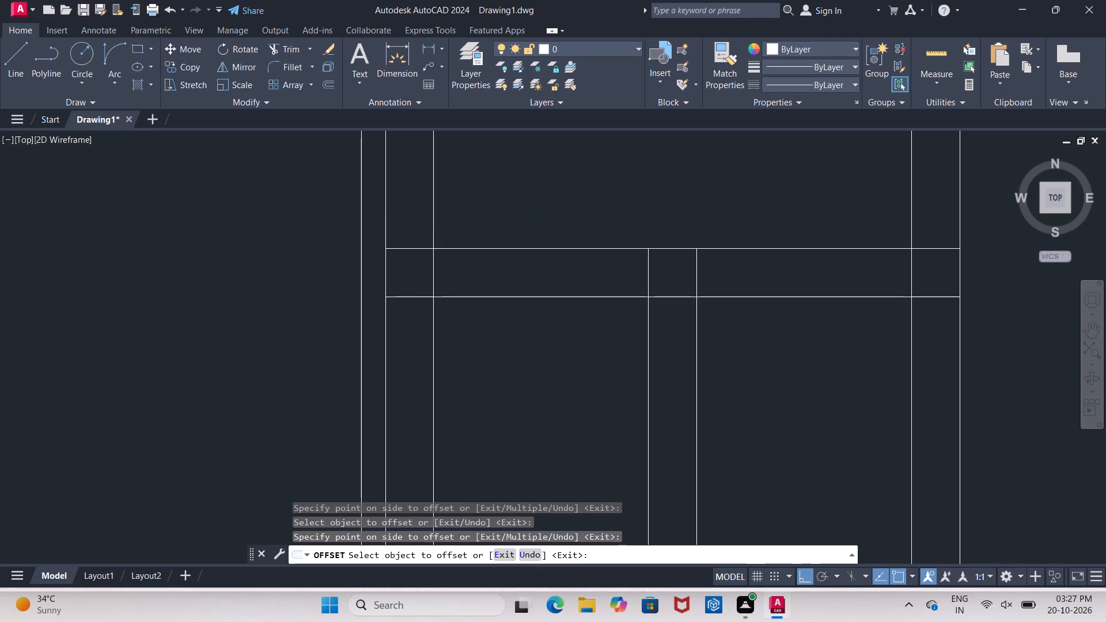
pyautogui.click(402, 200)
# Offset face lines of the small rooms' right, top and dividing walls 4.5" inwards as centre lines, plus the top wall's upper line 4.5" upwards.
pyautogui.scroll(-4, 405, 222)
pyautogui.scroll(2, 494, 230)
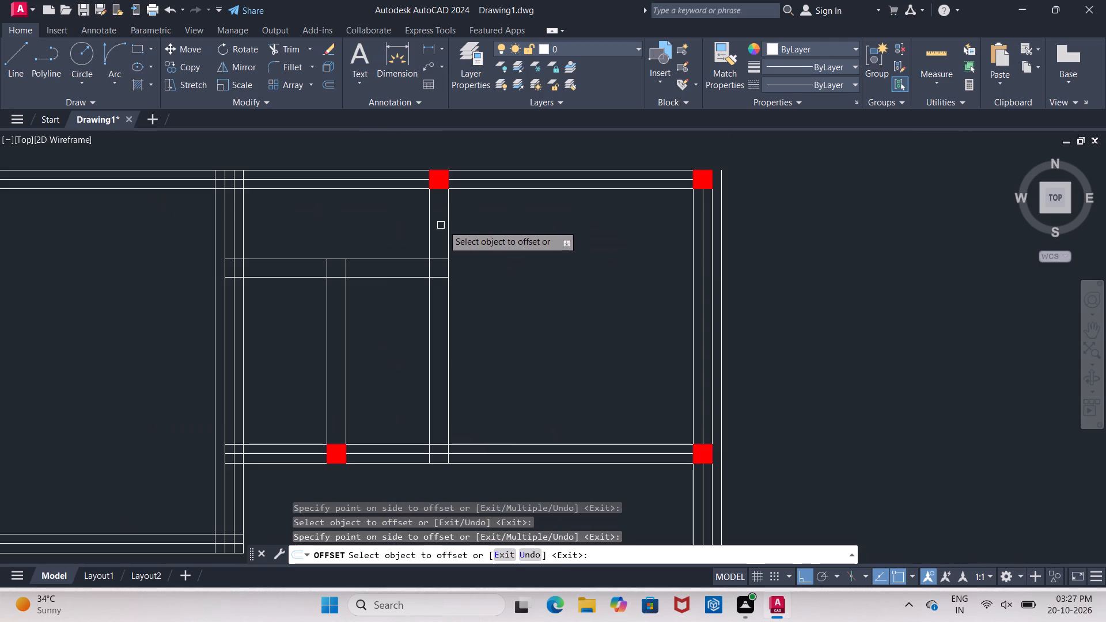
pyautogui.click(449, 225)
pyautogui.click(438, 224)
pyautogui.click(370, 259)
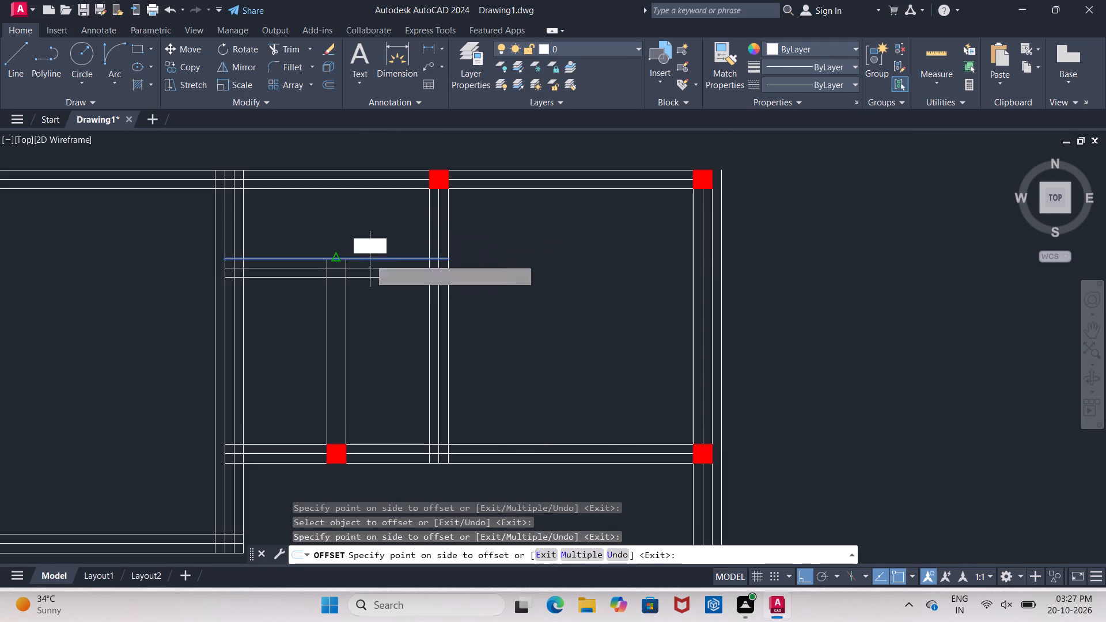
pyautogui.click(372, 266)
pyautogui.click(365, 260)
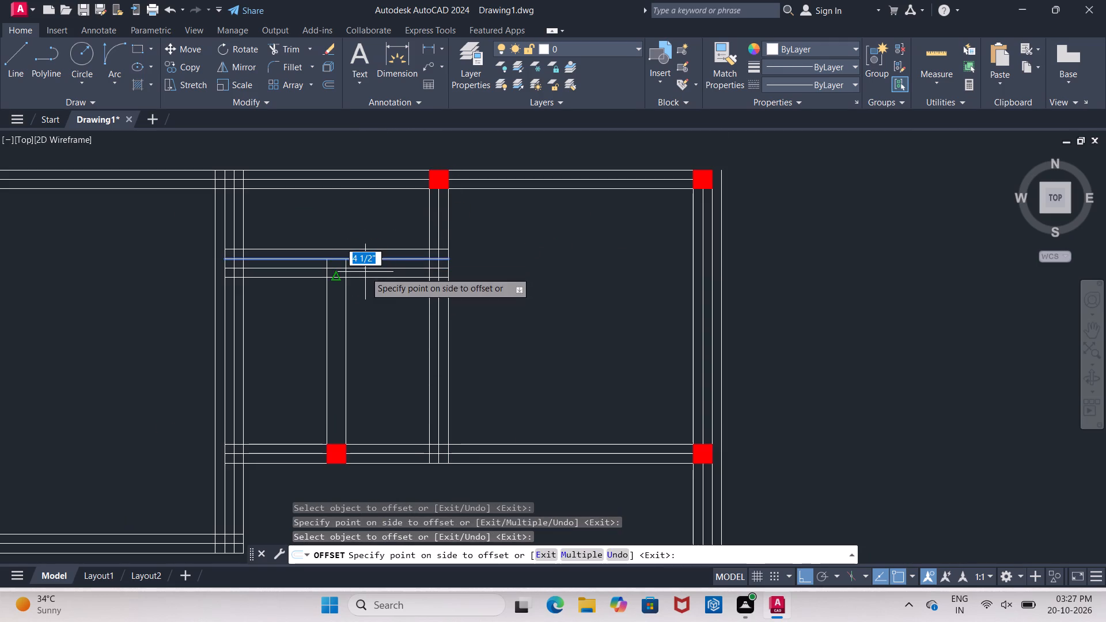
pyautogui.click(365, 272)
pyautogui.click(347, 295)
pyautogui.click(336, 300)
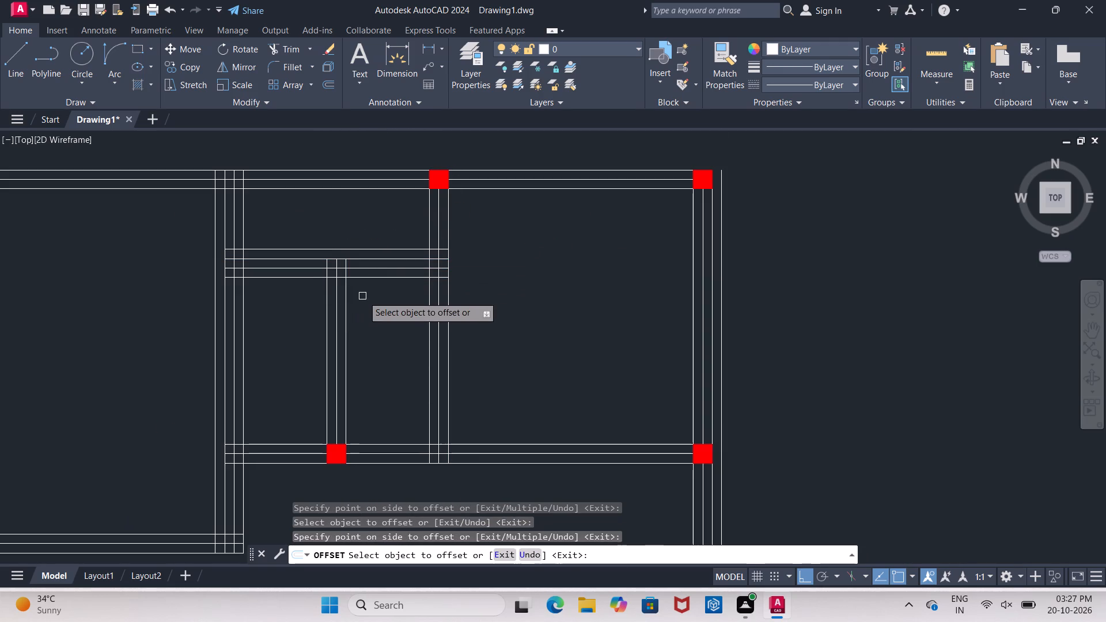
pyautogui.press('Escape')
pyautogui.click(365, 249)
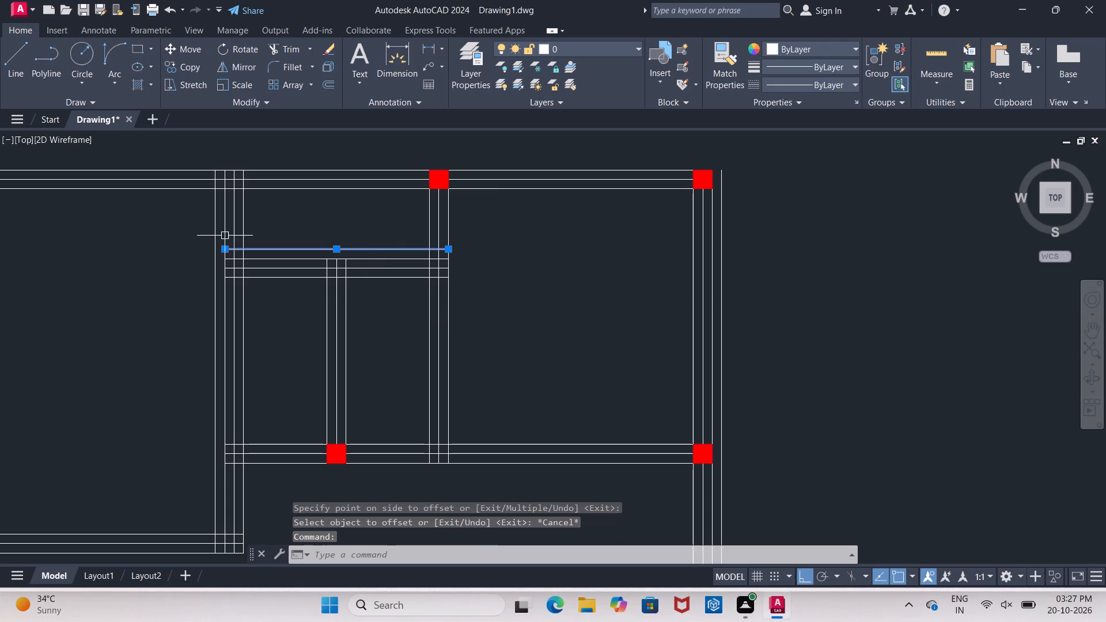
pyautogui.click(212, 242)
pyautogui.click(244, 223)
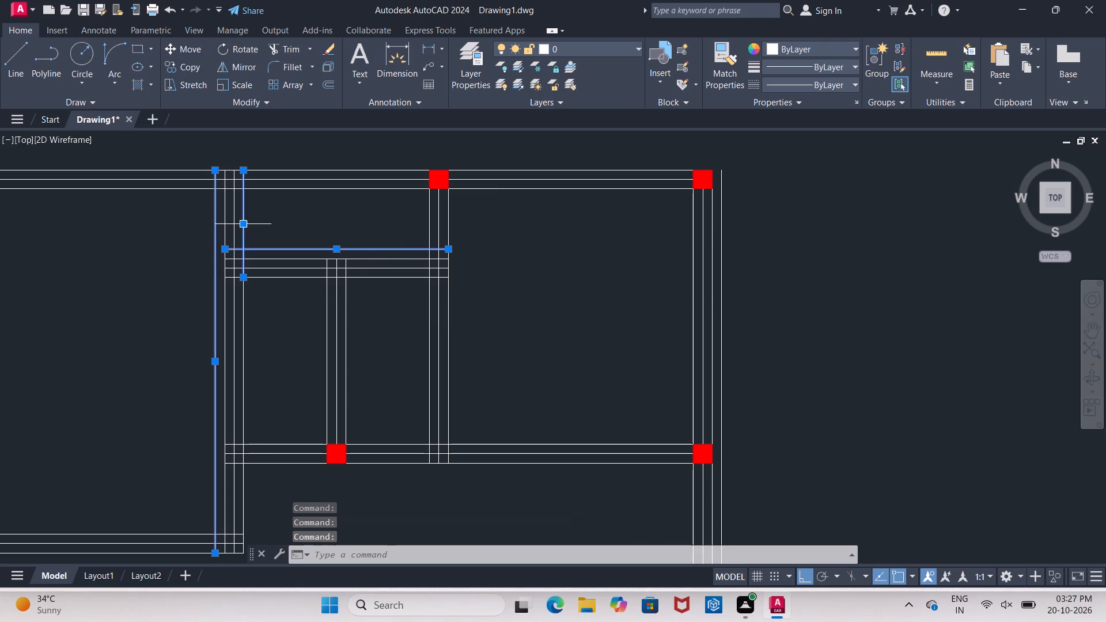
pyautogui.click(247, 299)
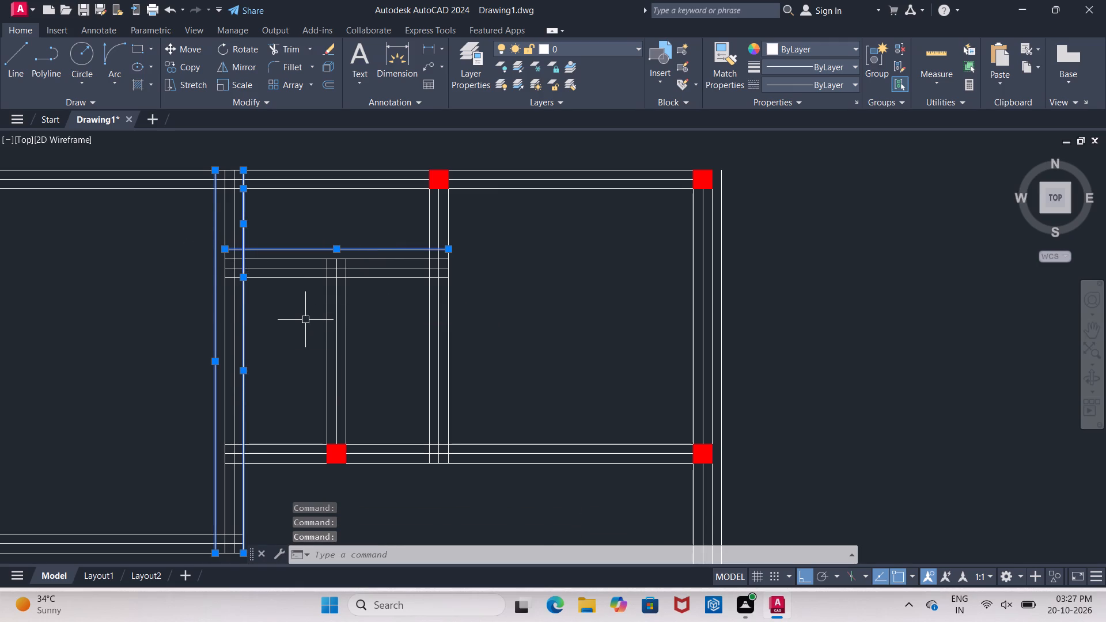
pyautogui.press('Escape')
# Erase the long face lines of the left, top and right outer walls, including the stray line outside the right wall.
pyautogui.scroll(-2, 423, 271)
pyautogui.scroll(2, 246, 255)
pyautogui.click(240, 259)
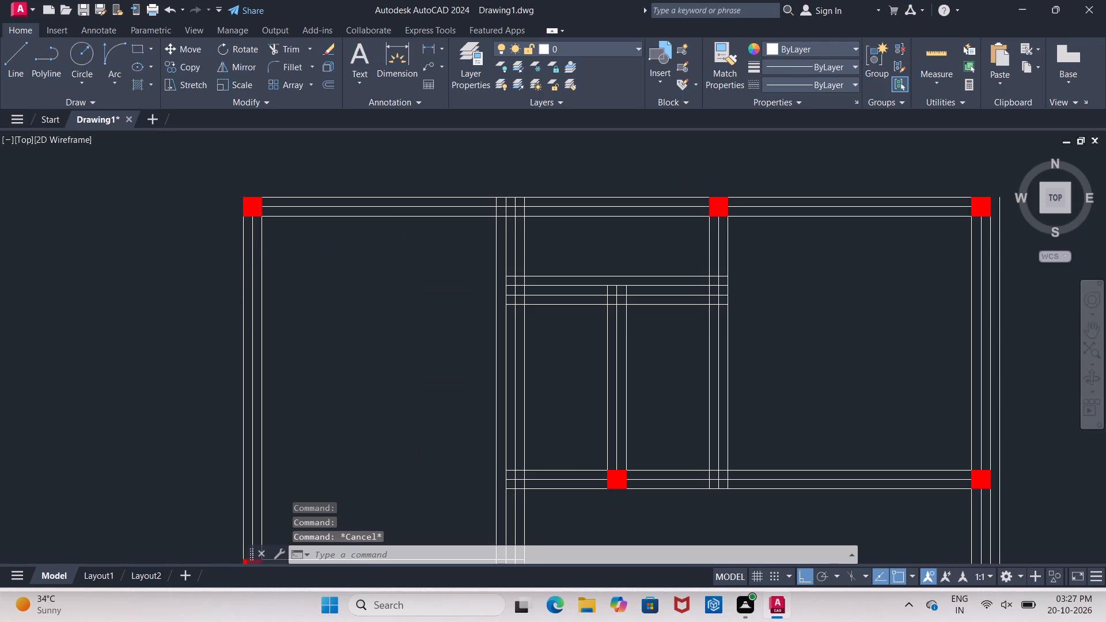
pyautogui.click(262, 253)
pyautogui.click(302, 218)
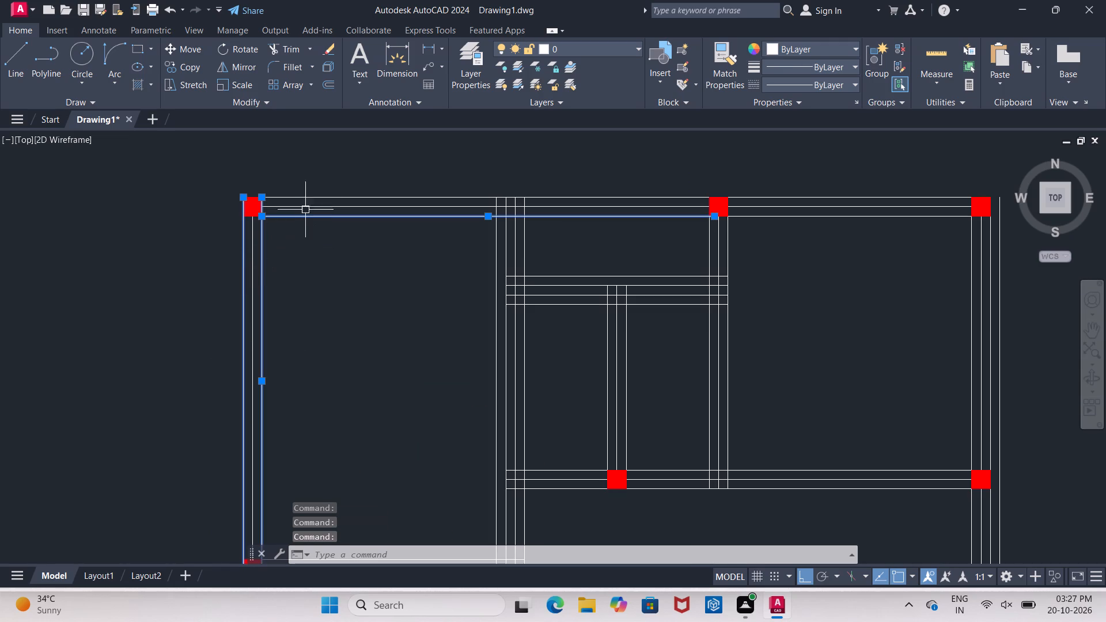
pyautogui.click(311, 197)
pyautogui.scroll(-1, 285, 182)
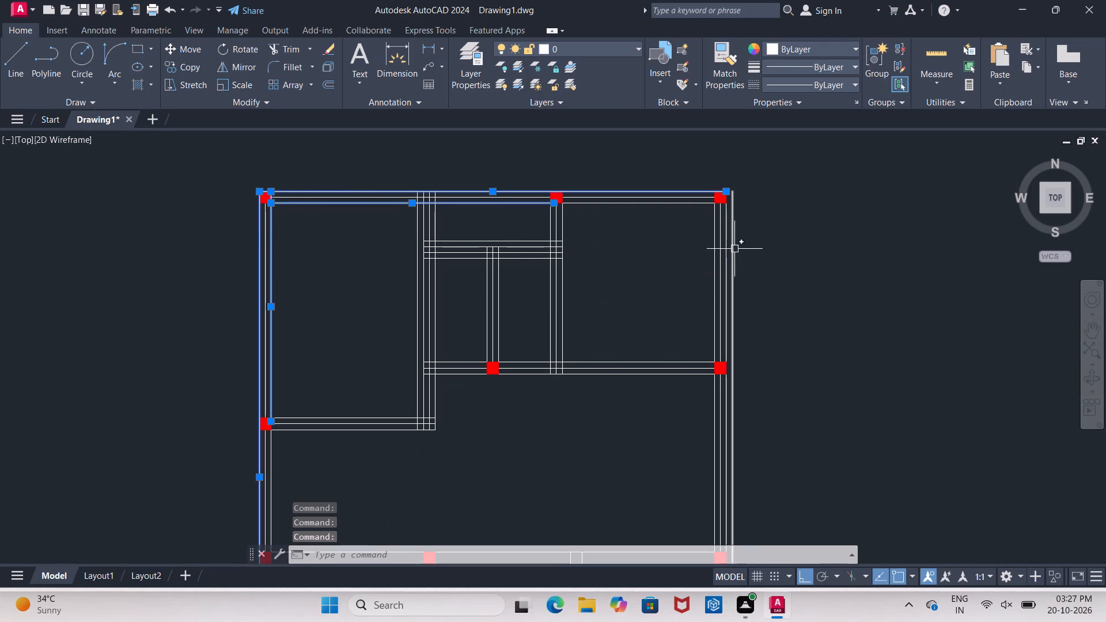
pyautogui.click(734, 249)
pyautogui.click(728, 253)
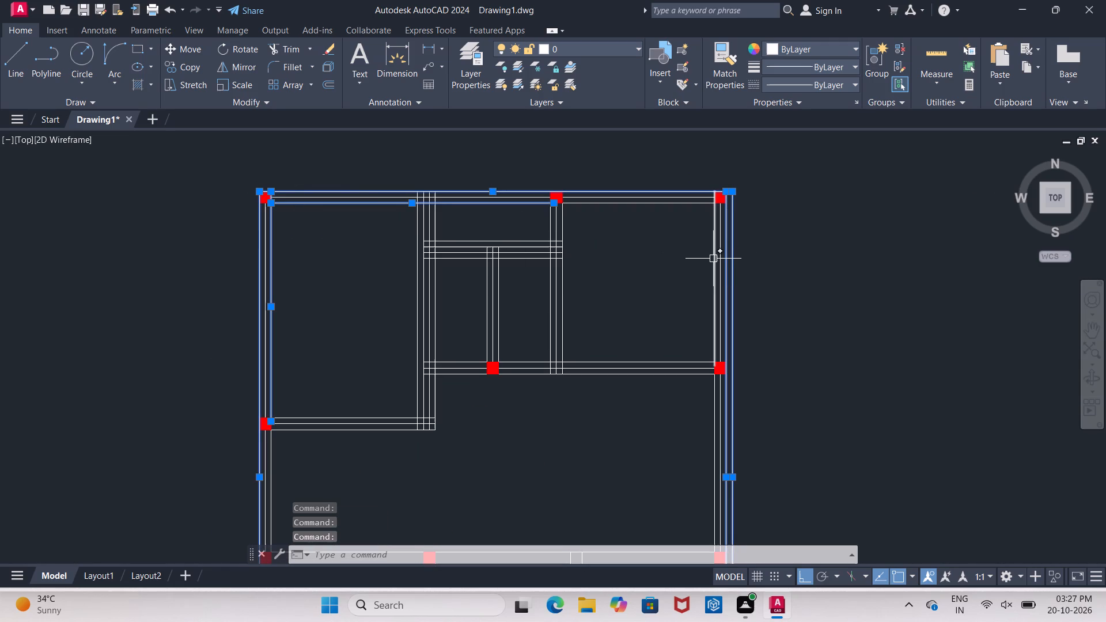
pyautogui.click(713, 259)
pyautogui.scroll(-2, 630, 242)
pyautogui.scroll(2, 653, 304)
pyautogui.click(670, 304)
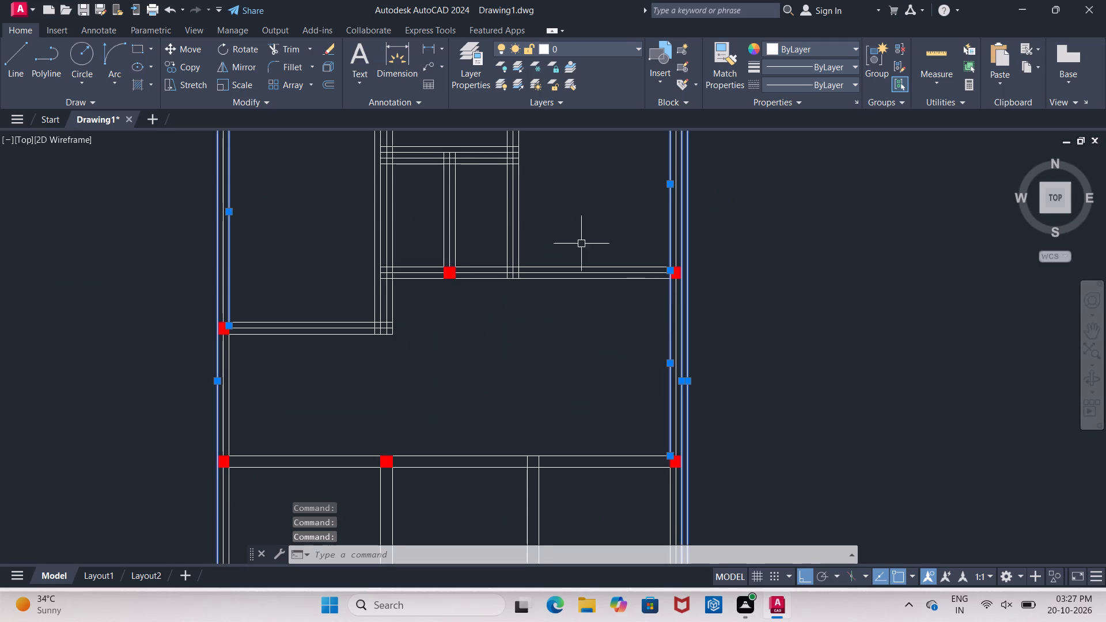
pyautogui.scroll(-3, 573, 222)
pyautogui.scroll(3, 595, 311)
pyautogui.click(590, 292)
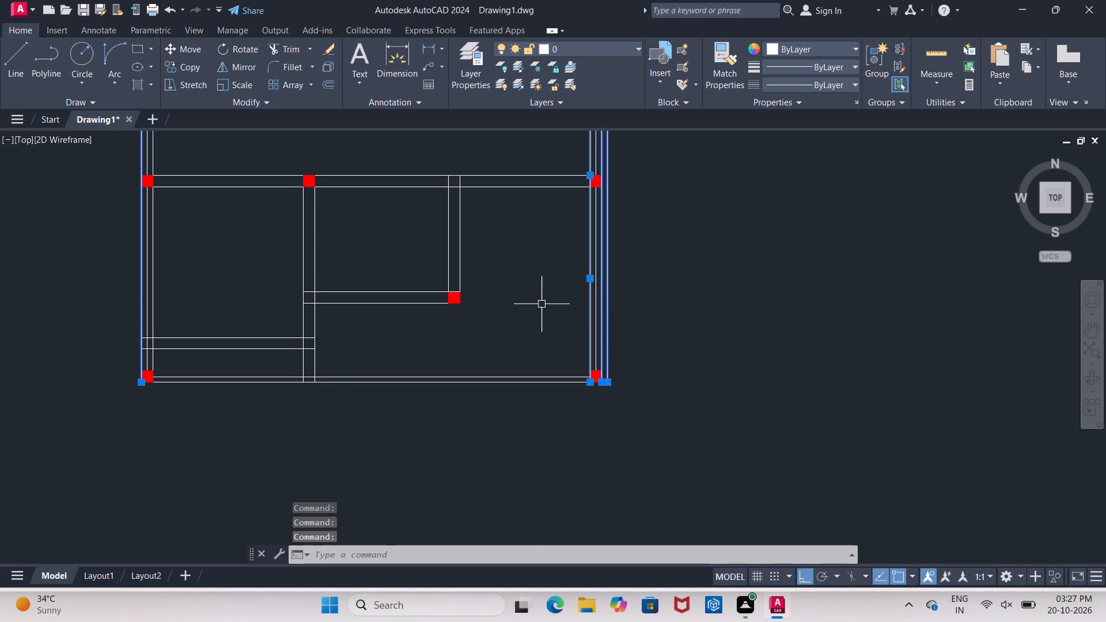
pyautogui.press('Delete')
# Erase the remaining outer face line segments along the right outer wall, beside its centre line.
pyautogui.scroll(-3, 501, 304)
pyautogui.scroll(4, 525, 287)
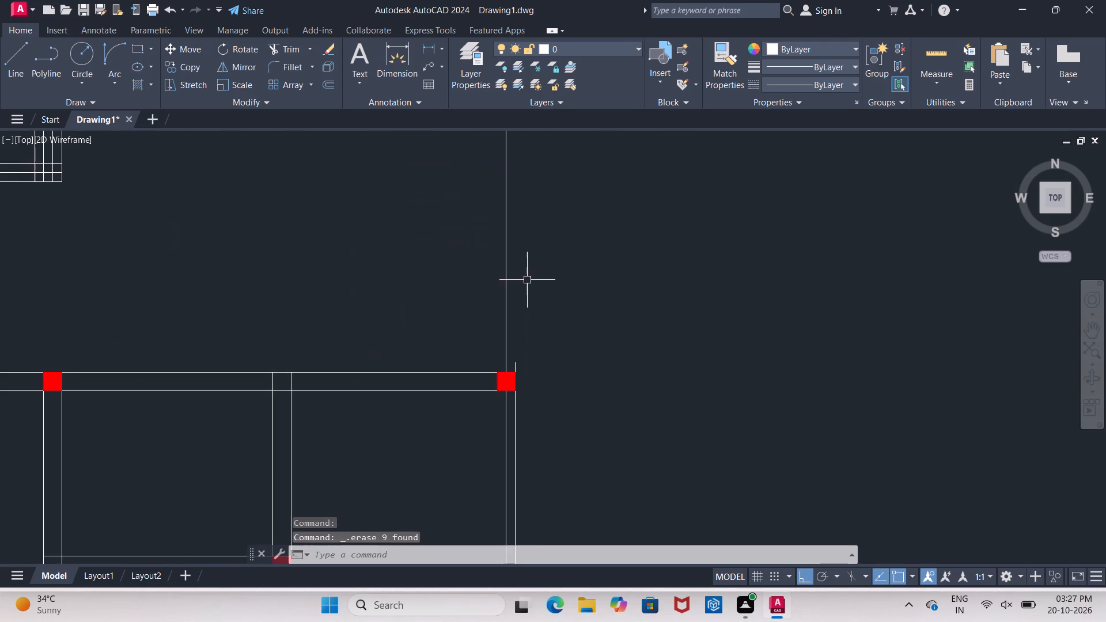
pyautogui.scroll(-1, 527, 290)
pyautogui.click(522, 332)
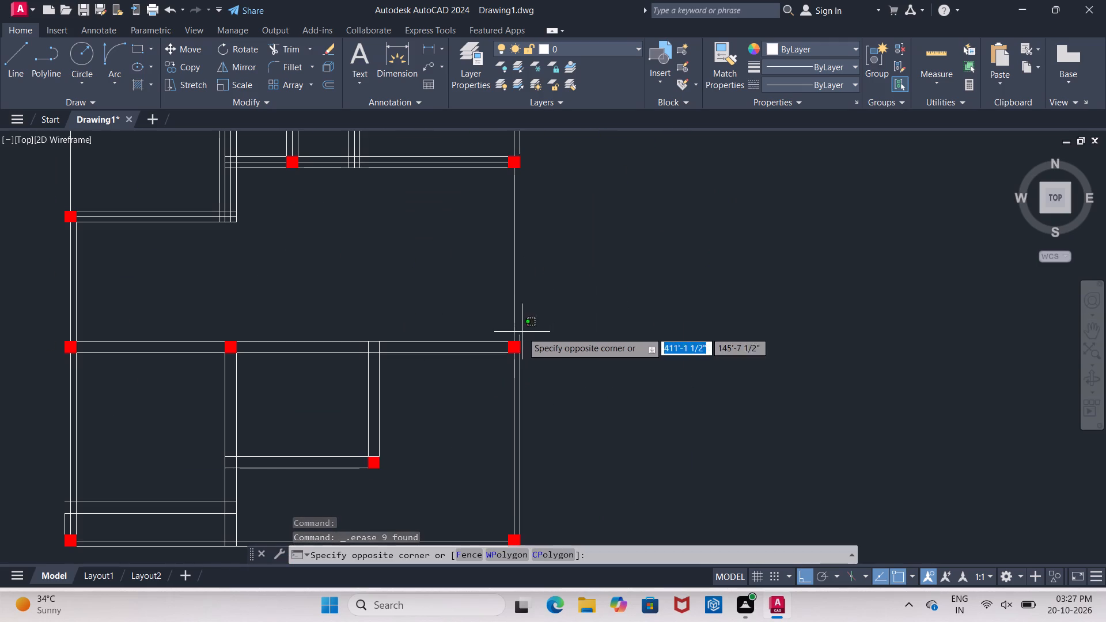
pyautogui.press('Delete')
pyautogui.click(522, 366)
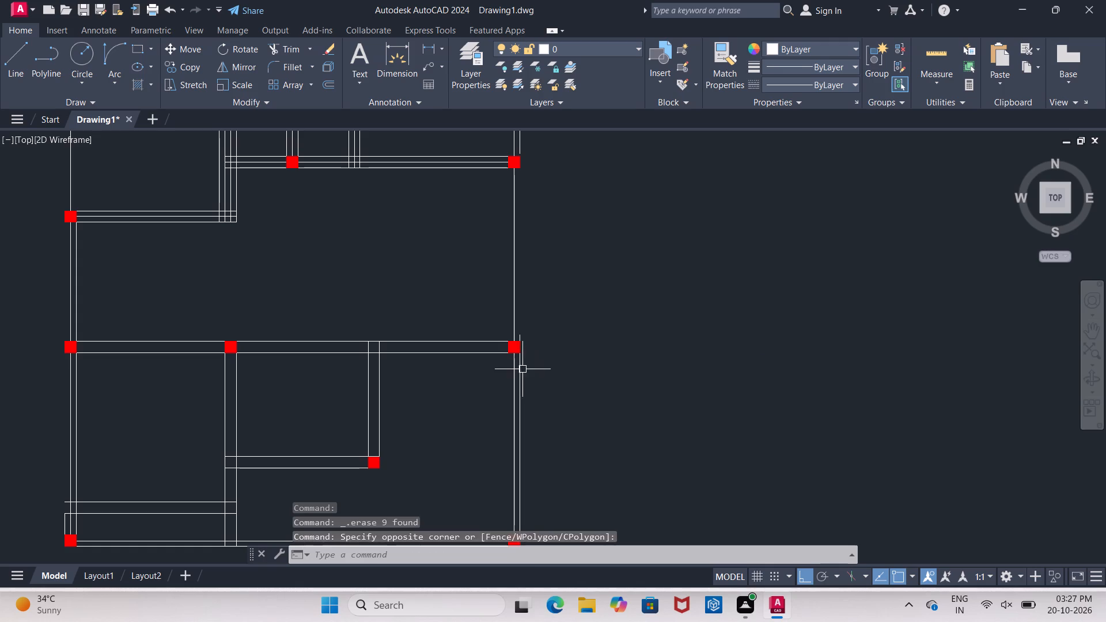
pyautogui.click(522, 370)
pyautogui.press('Delete')
pyautogui.click(521, 335)
pyautogui.press('Delete')
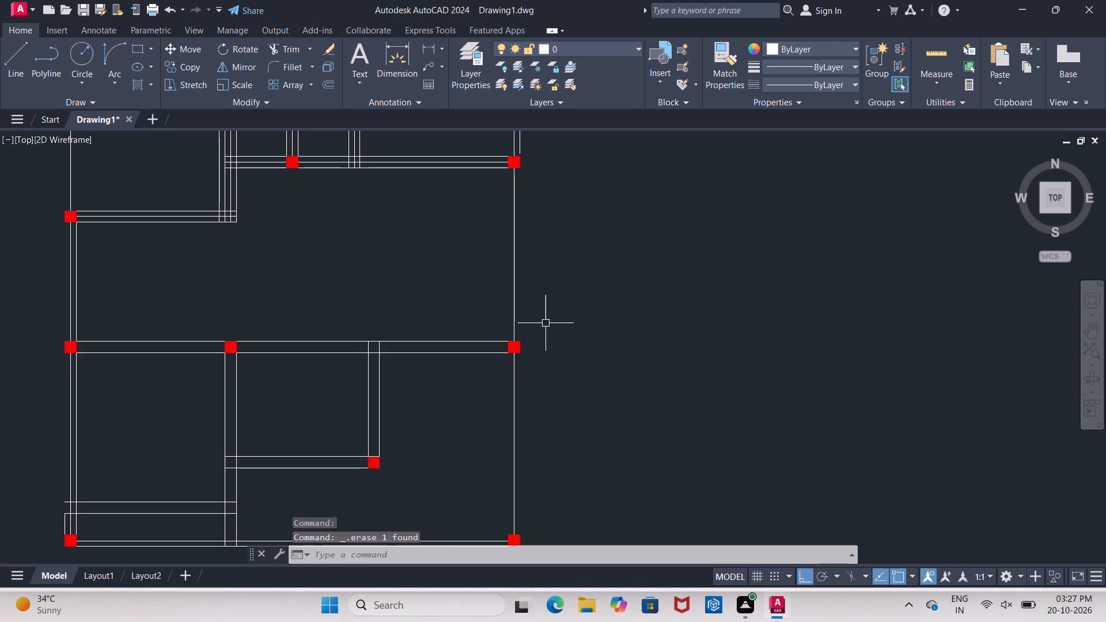
pyautogui.scroll(-2, 533, 289)
pyautogui.scroll(4, 535, 217)
pyautogui.click(486, 238)
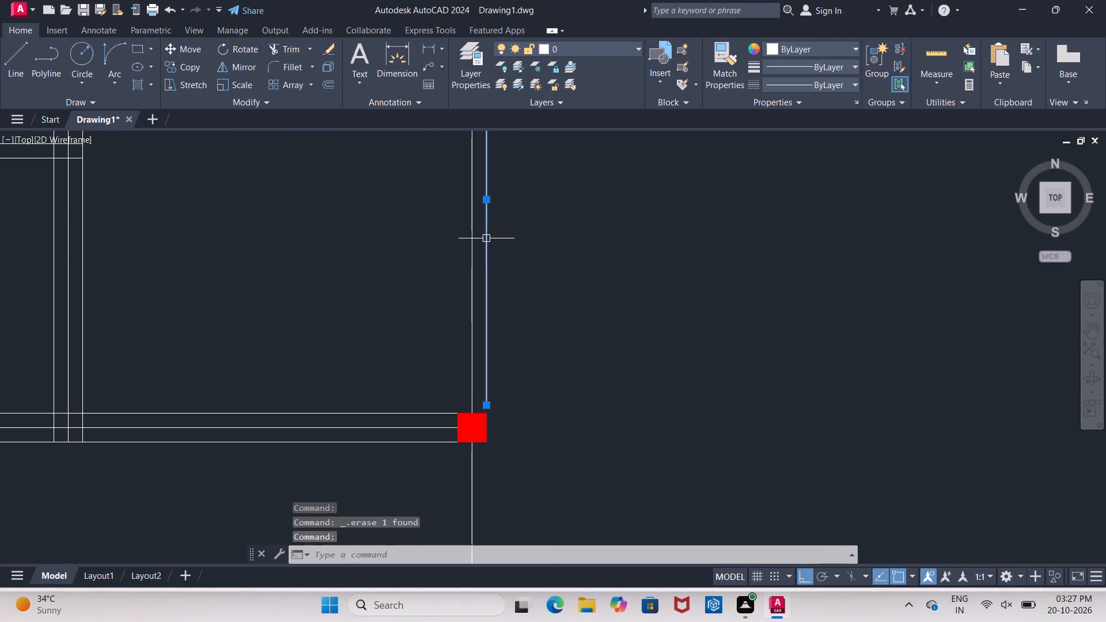
pyautogui.press('Delete')
# Erase the inner face line of the top outer wall above the upper-right room.
pyautogui.scroll(-3, 540, 255)
pyautogui.scroll(4, 457, 210)
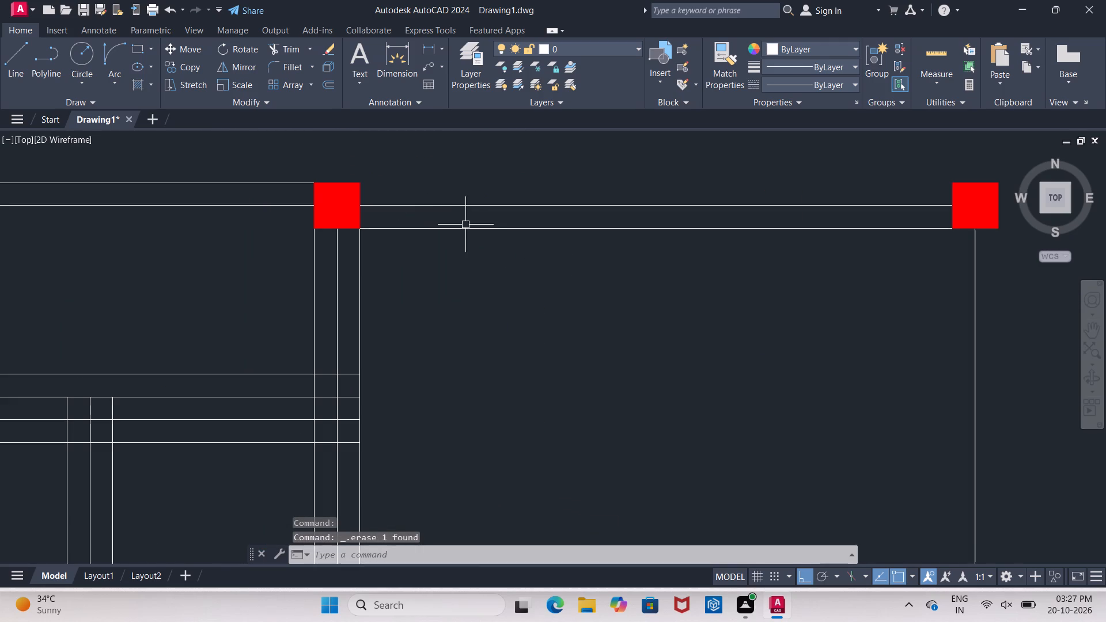
pyautogui.click(465, 225)
pyautogui.press('Delete')
pyautogui.click(467, 230)
pyautogui.click(467, 230)
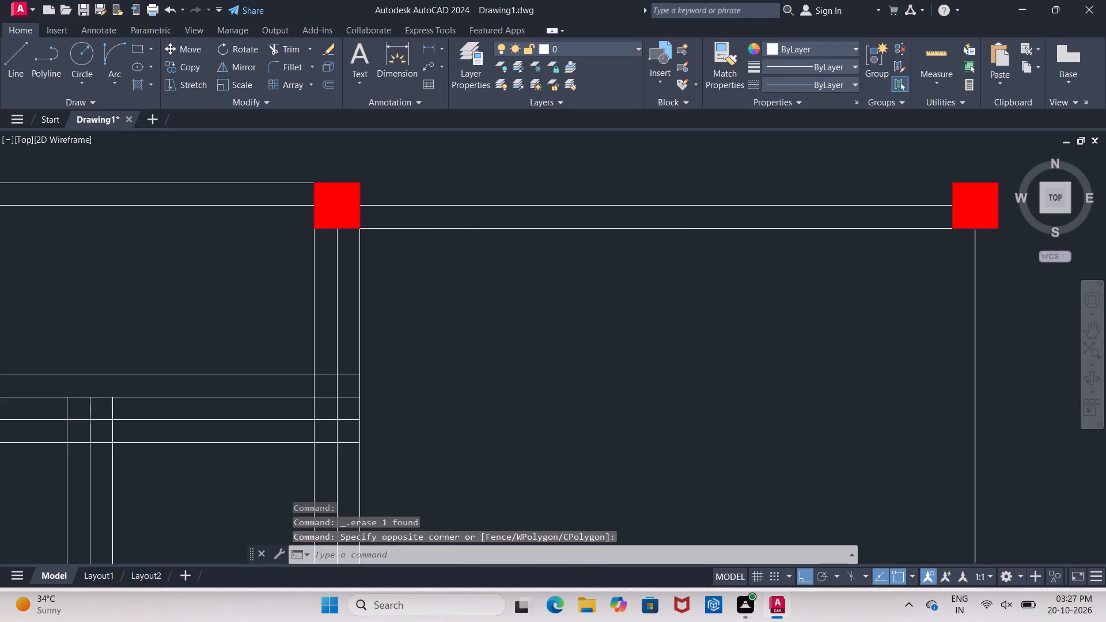
pyautogui.press('Delete')
# Erase the leftover face line segments of the top outer wall above the upper-left and middle rooms.
pyautogui.scroll(-2, 505, 268)
pyautogui.click(332, 236)
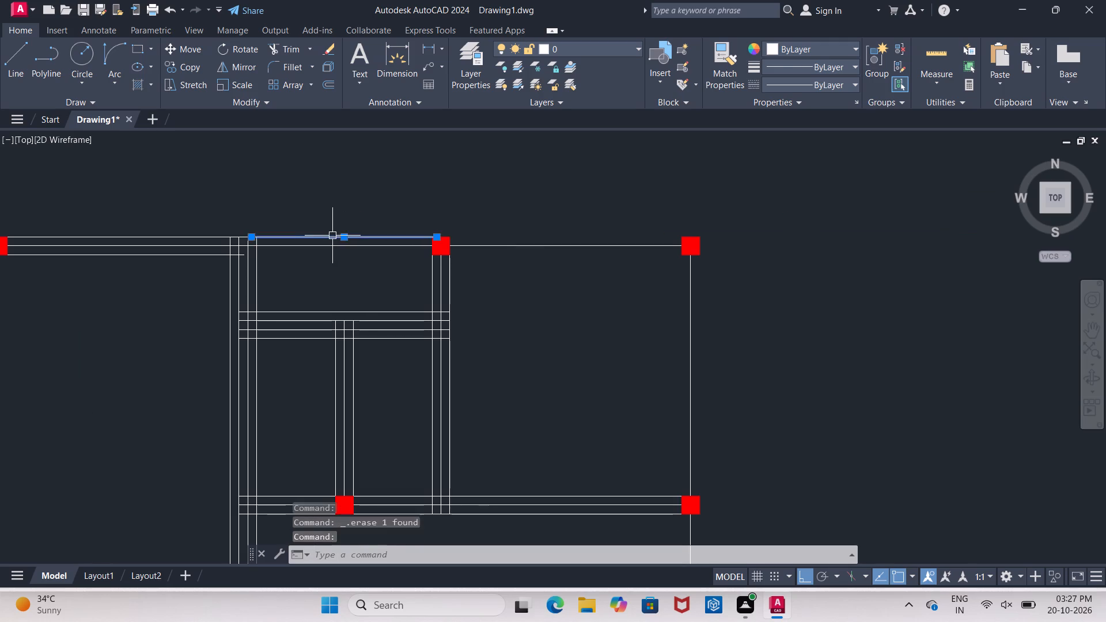
pyautogui.press('Delete')
pyautogui.scroll(-2, 392, 195)
pyautogui.scroll(2, 308, 206)
pyautogui.click(286, 223)
pyautogui.press('Delete')
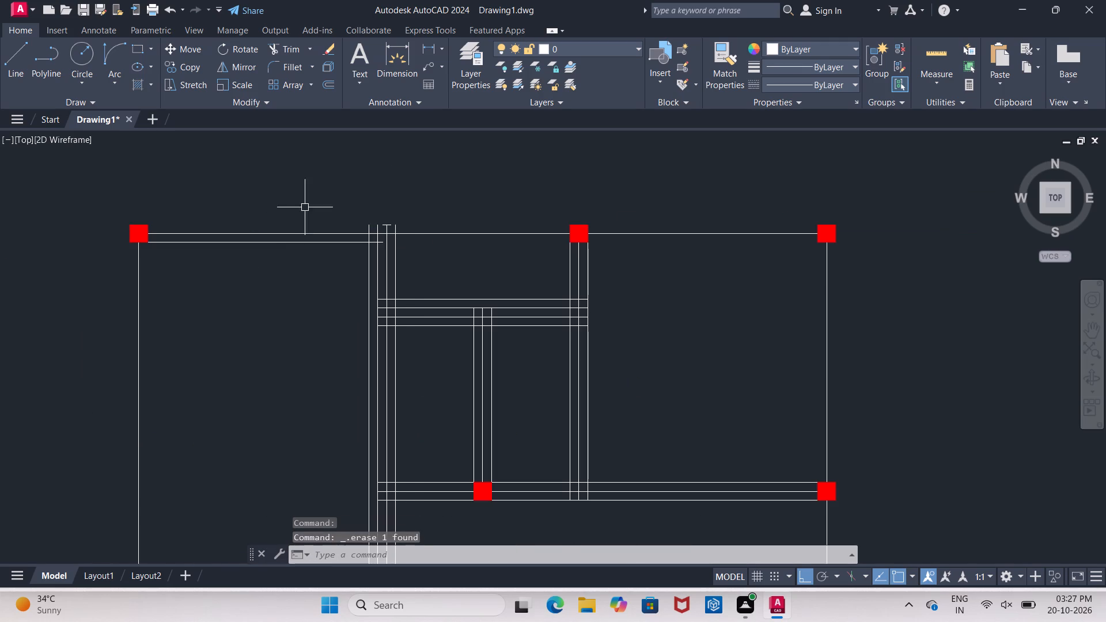
pyautogui.scroll(4, 387, 222)
pyautogui.click(386, 240)
pyautogui.press('Delete')
pyautogui.scroll(-4, 381, 185)
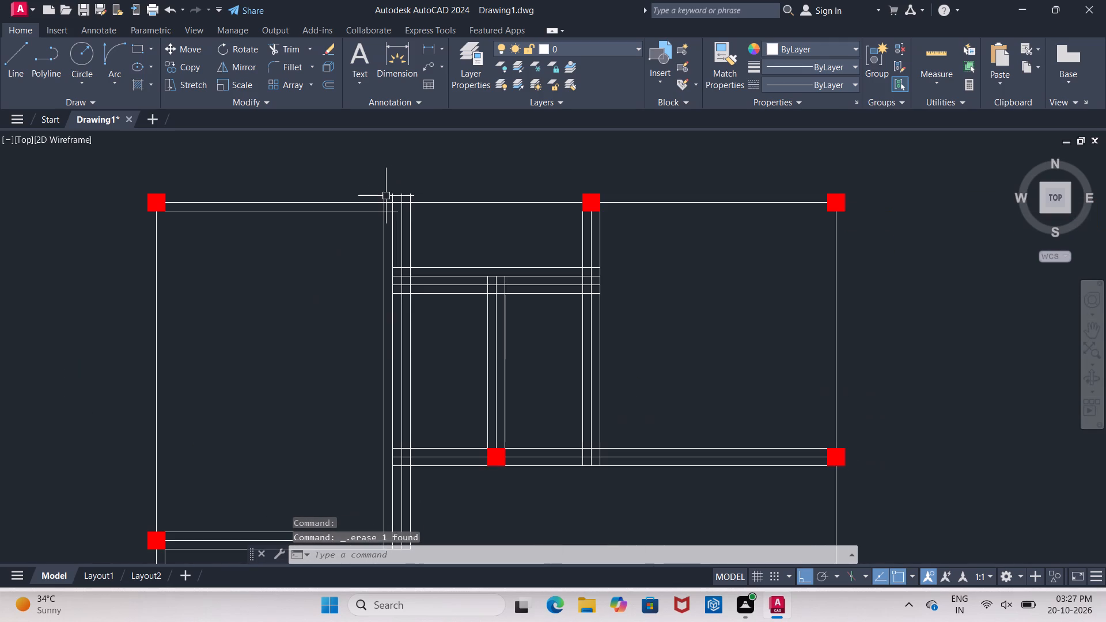
pyautogui.click(270, 212)
pyautogui.press('Delete')
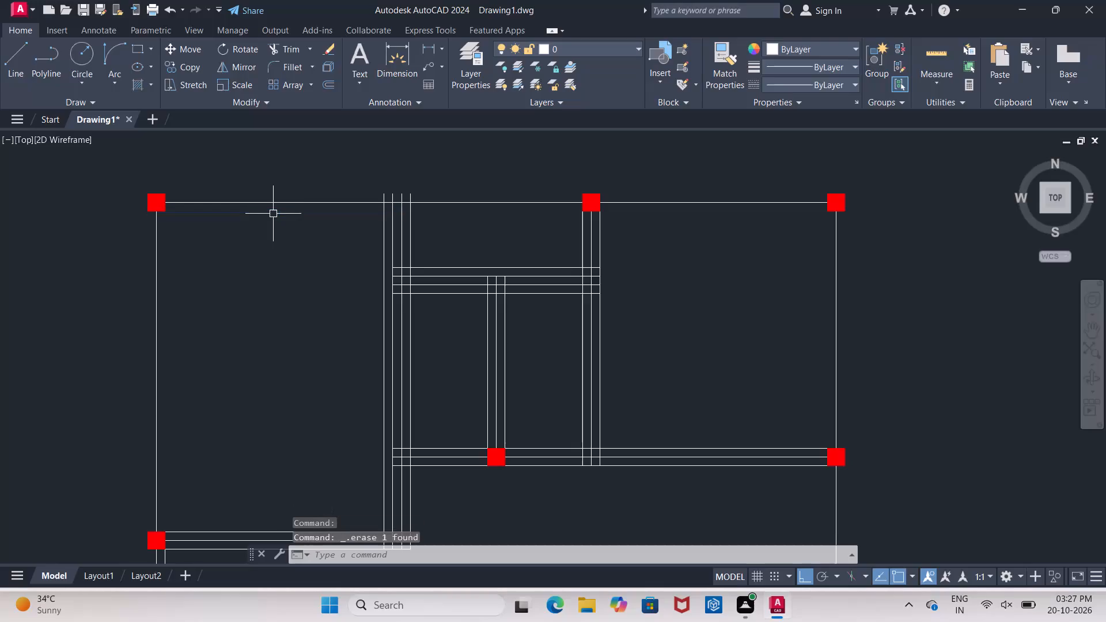
# Erase the stray offset line and the face lines on both sides of the centre line of the vertical wall beside the upper-left room.
pyautogui.click(385, 233)
pyautogui.press('Delete')
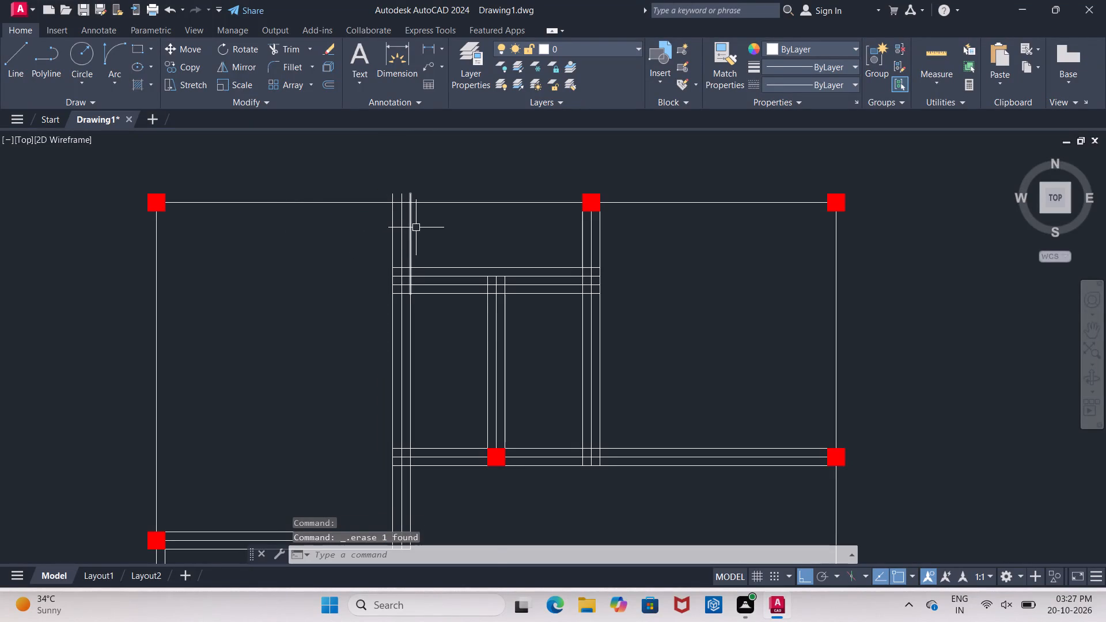
pyautogui.scroll(-1, 304, 191)
pyautogui.scroll(1, 373, 216)
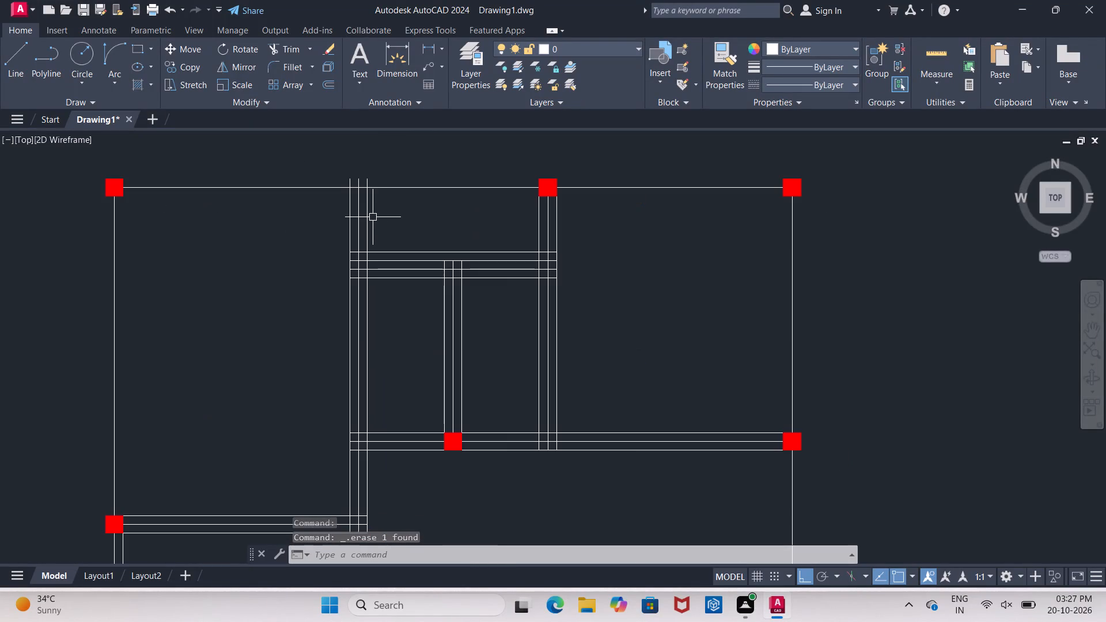
pyautogui.click(369, 220)
pyautogui.press('Delete')
pyautogui.click(352, 221)
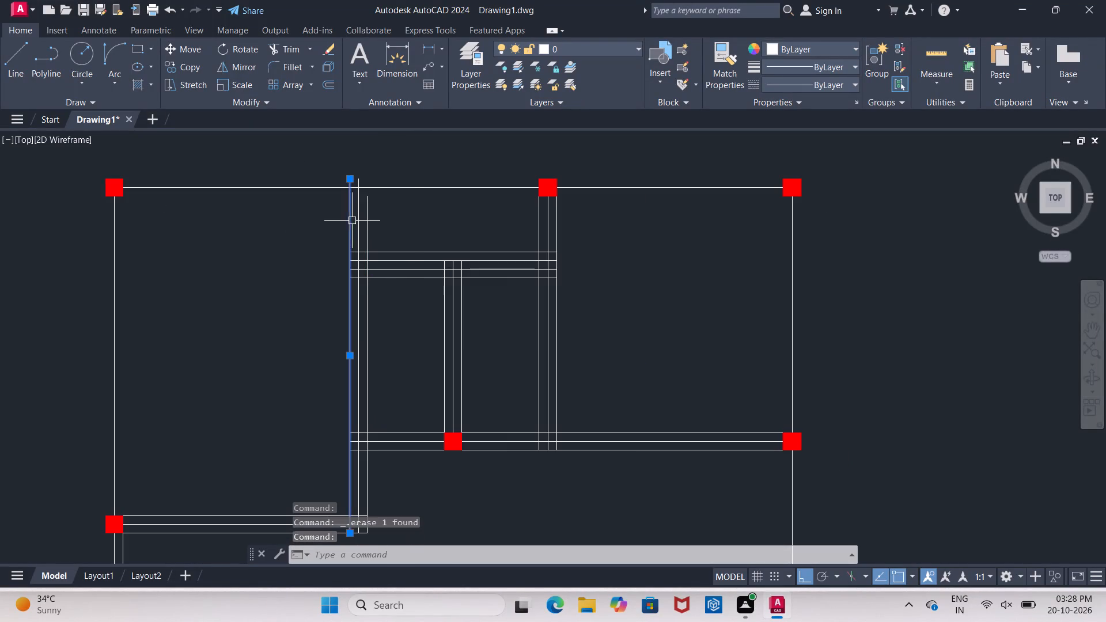
pyautogui.click(368, 222)
pyautogui.press('Delete')
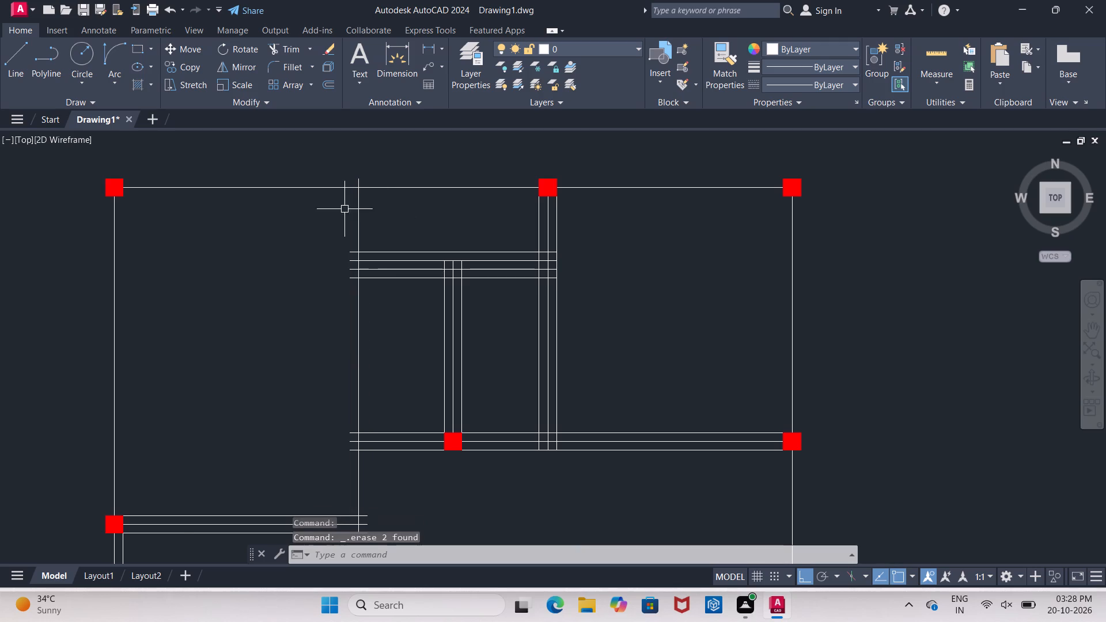
# Erase the extra upper offset line and the face lines above and below the centre line of the small rooms' top wall.
pyautogui.scroll(-2, 291, 200)
pyautogui.scroll(2, 306, 301)
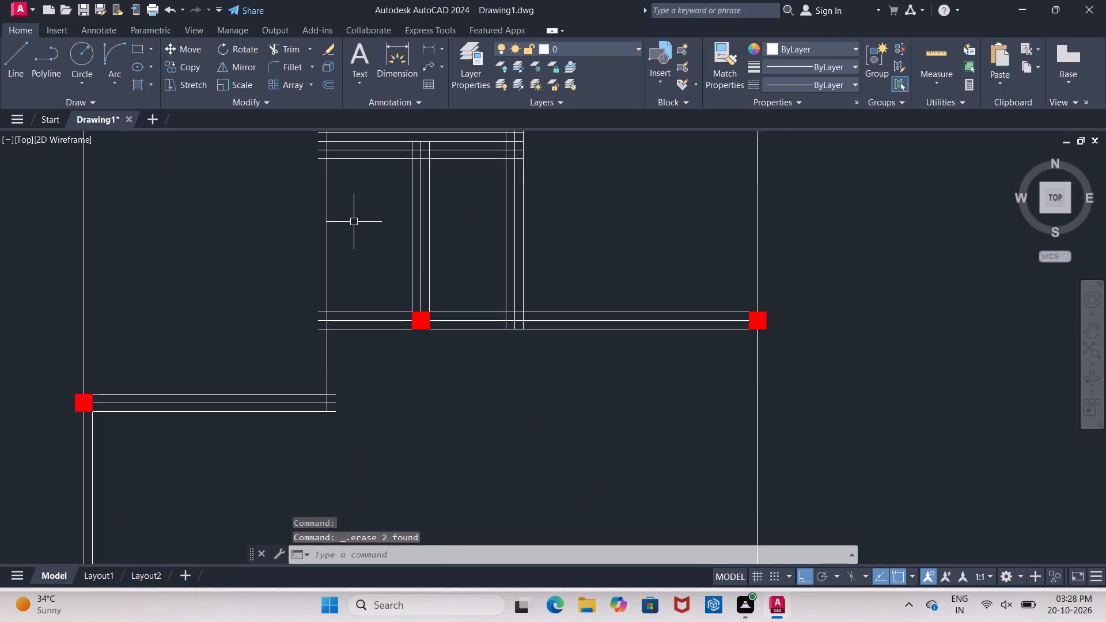
pyautogui.scroll(2, 354, 223)
pyautogui.scroll(-3, 354, 223)
pyautogui.scroll(2, 365, 174)
pyautogui.click(365, 195)
pyautogui.press('Delete')
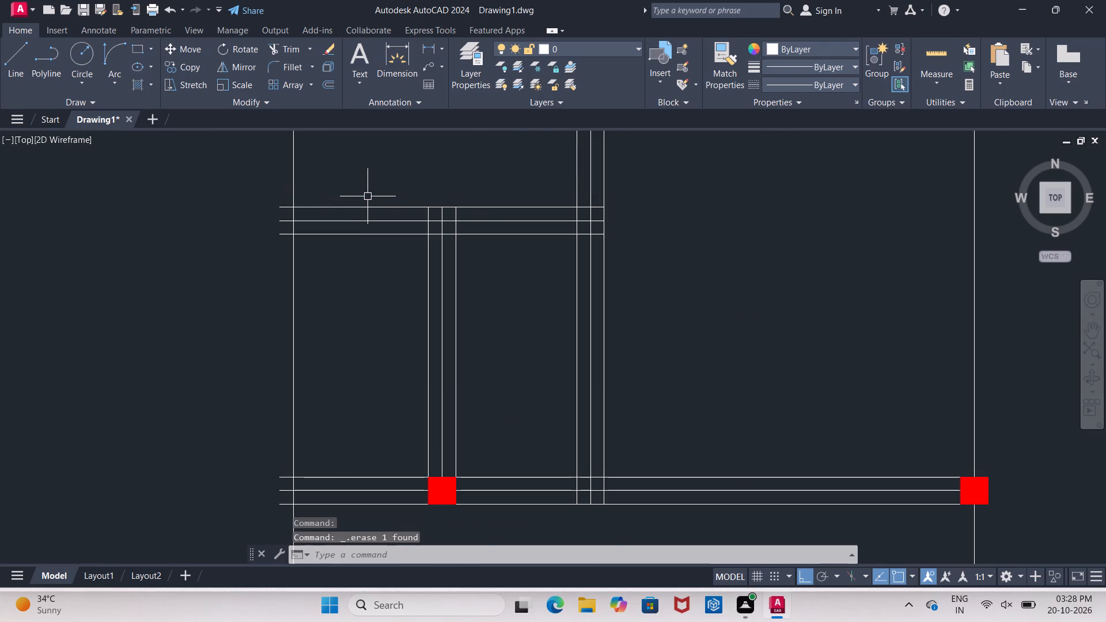
pyautogui.click(366, 207)
pyautogui.press('Delete')
pyautogui.click(362, 235)
pyautogui.press('Delete')
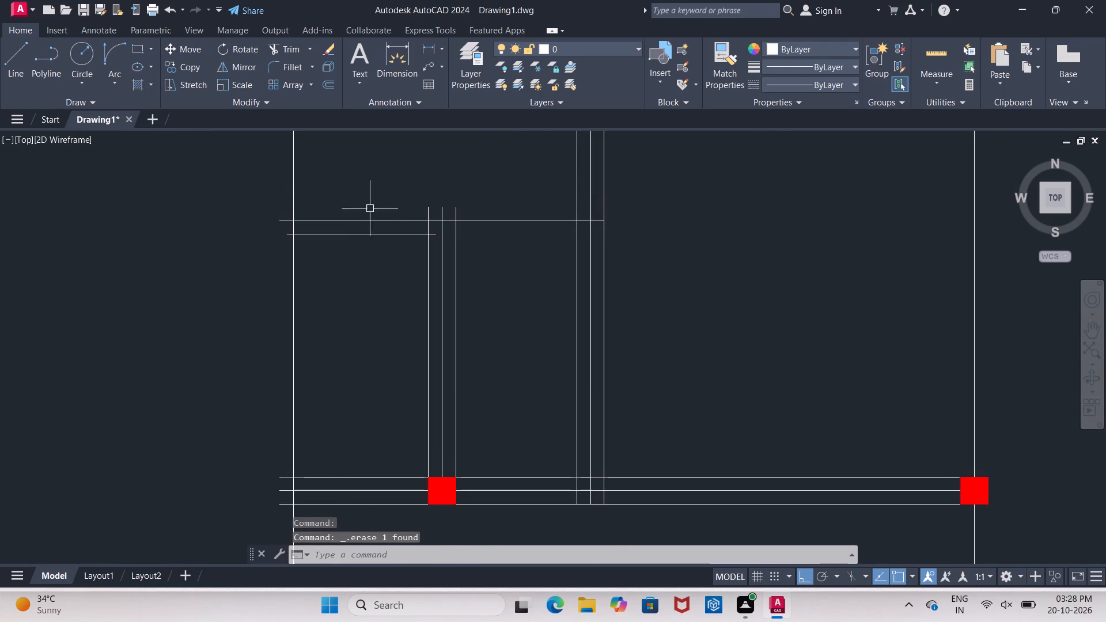
pyautogui.click(390, 231)
pyautogui.press('Delete')
pyautogui.scroll(-2, 327, 252)
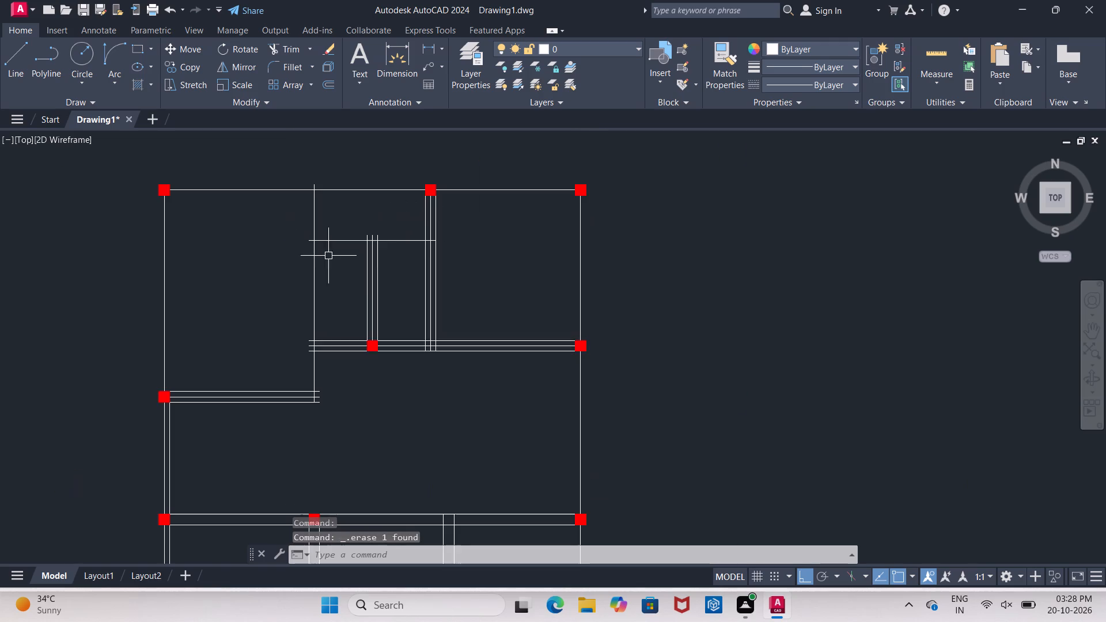
# Erase the face lines on both sides of the short vertical wall's centre line between the two small upper rooms.
pyautogui.scroll(2, 370, 259)
pyautogui.click(382, 257)
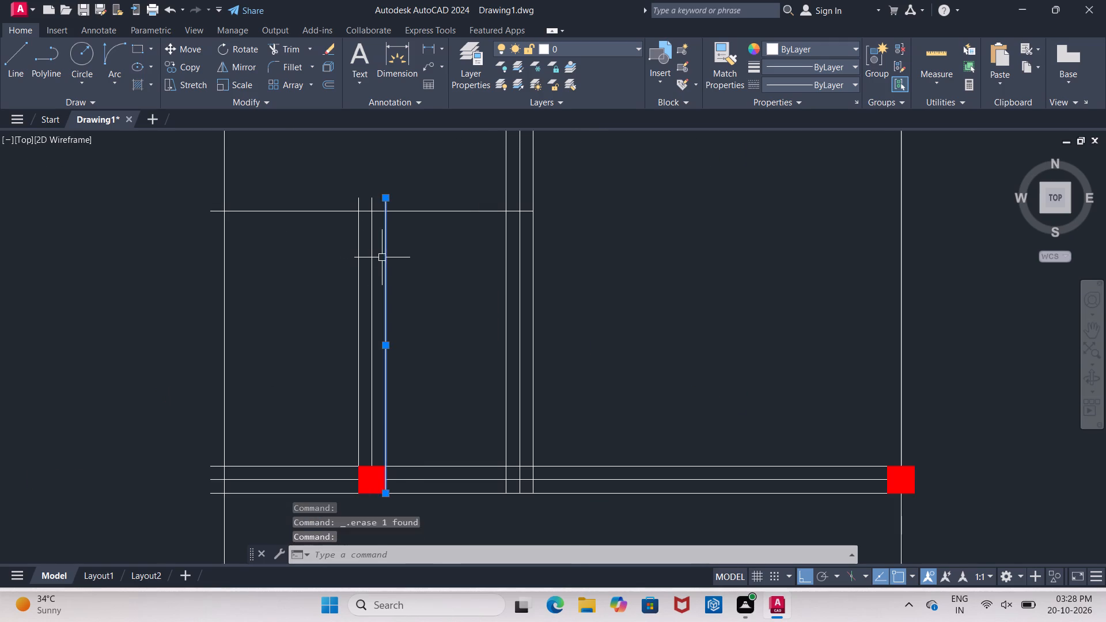
pyautogui.press('Delete')
pyautogui.click(359, 267)
pyautogui.press('Delete')
# Erase the face lines above and below the centre line of the horizontal wall beneath the small rooms and upper-right room.
pyautogui.scroll(-1, 305, 208)
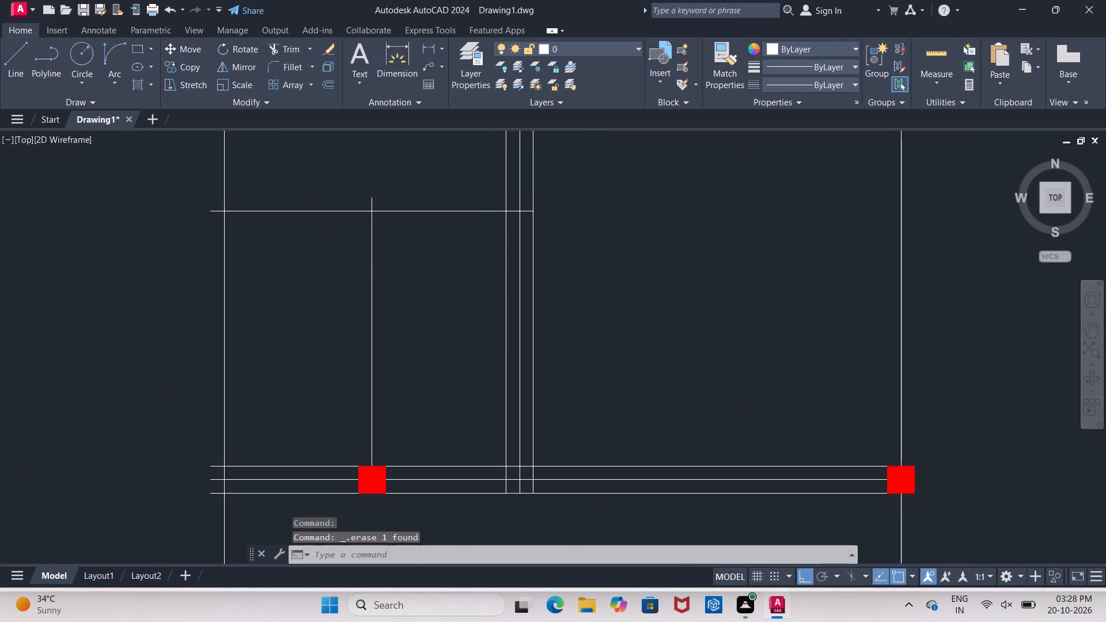
pyautogui.scroll(-1, 305, 209)
pyautogui.scroll(1, 298, 304)
pyautogui.click(301, 318)
pyautogui.press('Delete')
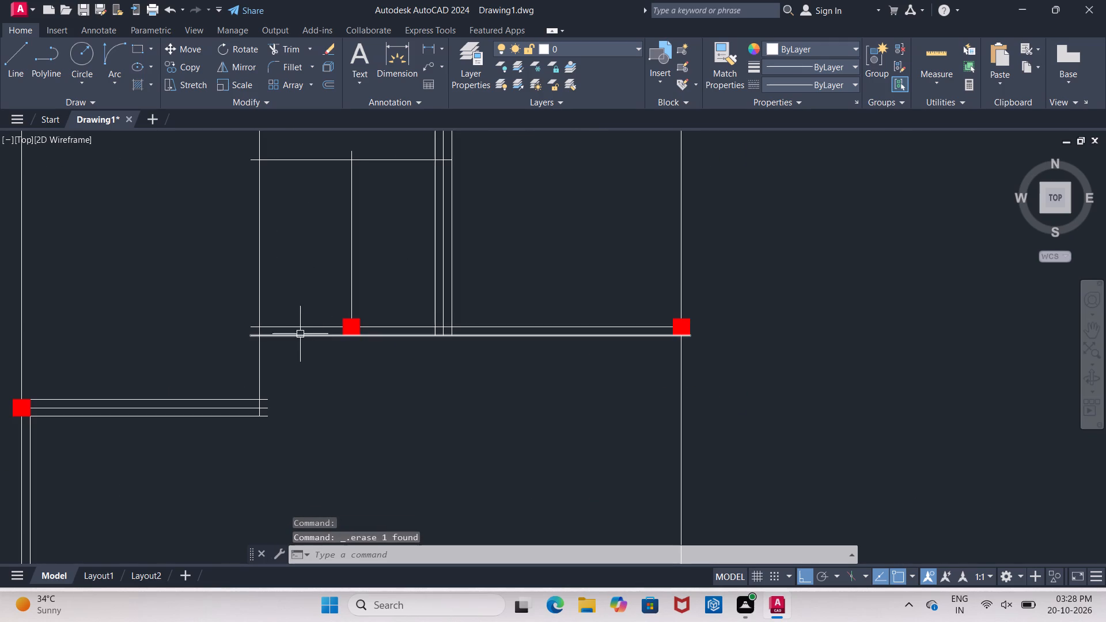
pyautogui.click(300, 335)
pyautogui.press('Delete')
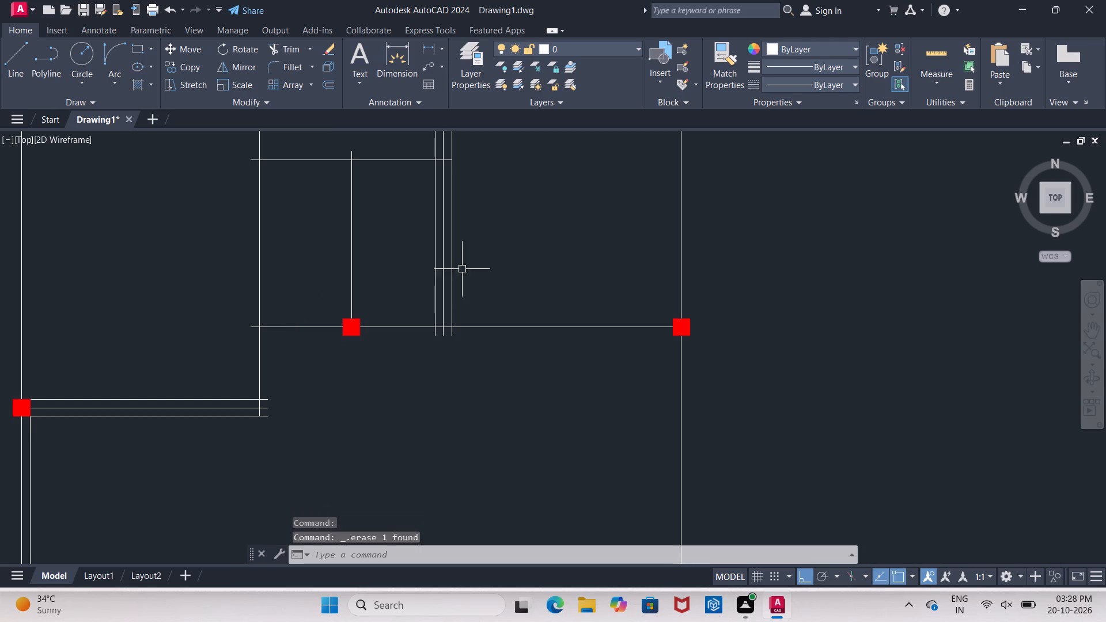
# Erase the face lines and the leftover upper segment along the vertical wall between the small rooms and the upper-right room.
pyautogui.click(449, 270)
pyautogui.click(434, 280)
pyautogui.press('Delete')
pyautogui.scroll(-2, 328, 276)
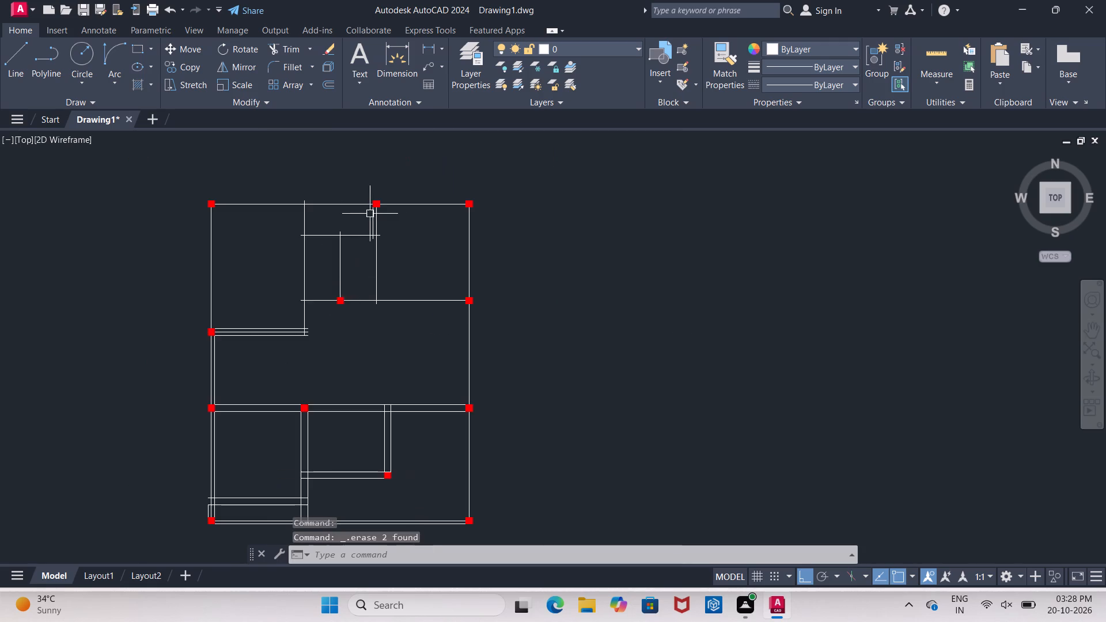
pyautogui.scroll(2, 372, 206)
pyautogui.click(369, 225)
pyautogui.press('Delete')
# Erase the face lines above and below the centre line of the upper-left room's bottom wall.
pyautogui.scroll(-2, 287, 176)
pyautogui.scroll(-1, 233, 248)
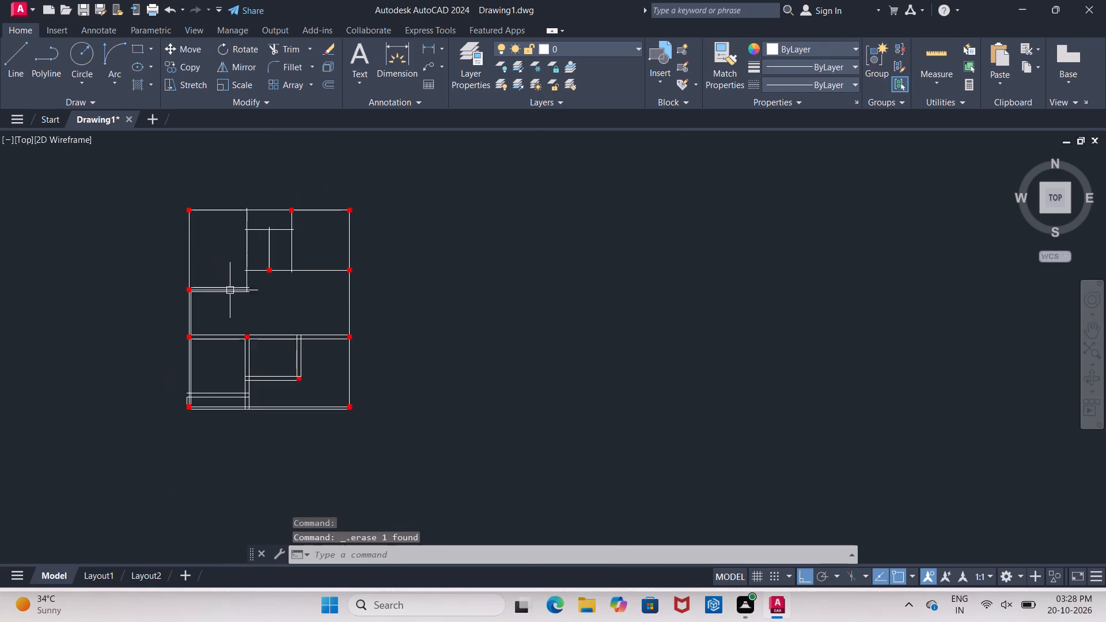
pyautogui.scroll(3, 231, 302)
pyautogui.click(235, 241)
pyautogui.press('Delete')
pyautogui.click(243, 262)
pyautogui.press('Delete')
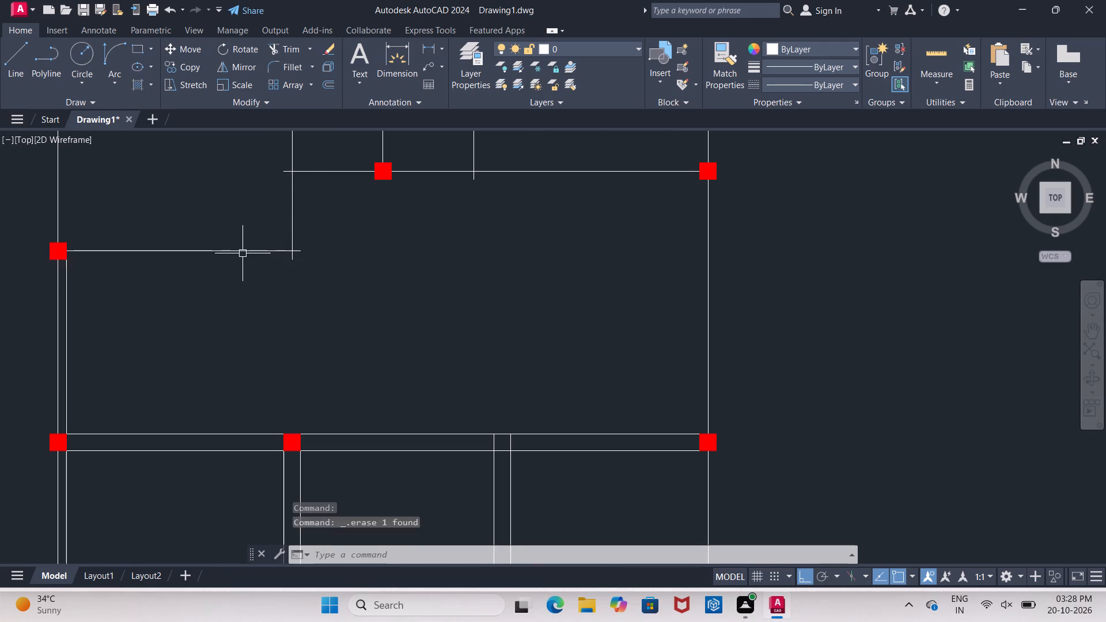
# Erase the inner face lines of the left outer wall beside the middle hall and the lower-left room.
pyautogui.scroll(-3, 246, 199)
pyautogui.scroll(2, 214, 250)
pyautogui.click(199, 251)
pyautogui.press('Delete')
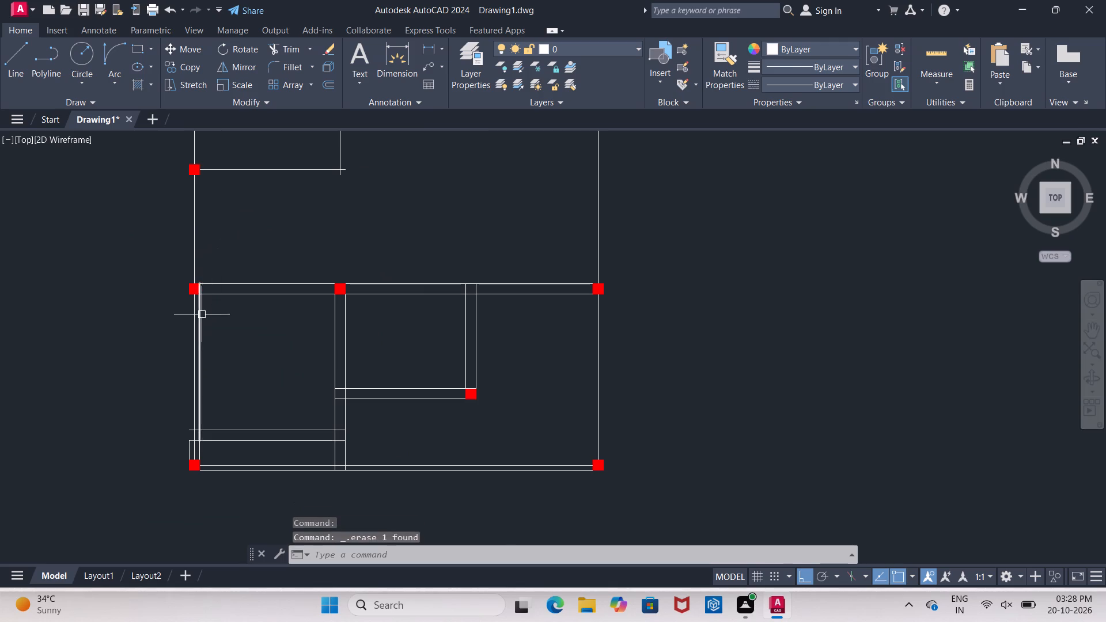
pyautogui.click(202, 316)
pyautogui.press('Delete')
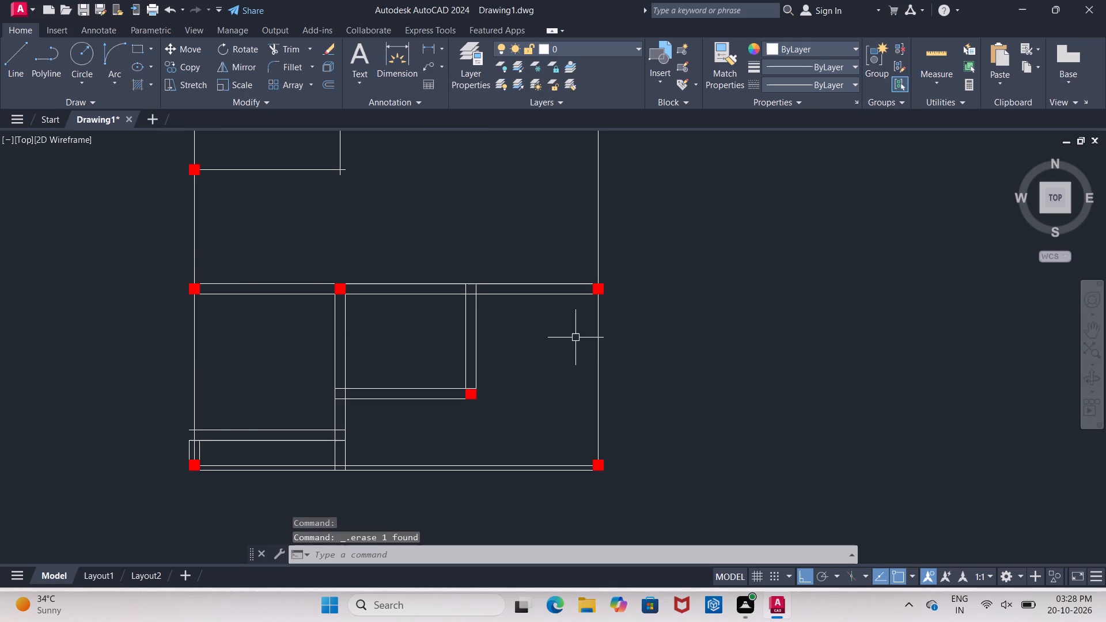
# Erase the short face lines on both sides of the left outer wall's centre line above the bottom-left column.
pyautogui.scroll(4, 184, 480)
pyautogui.click(272, 316)
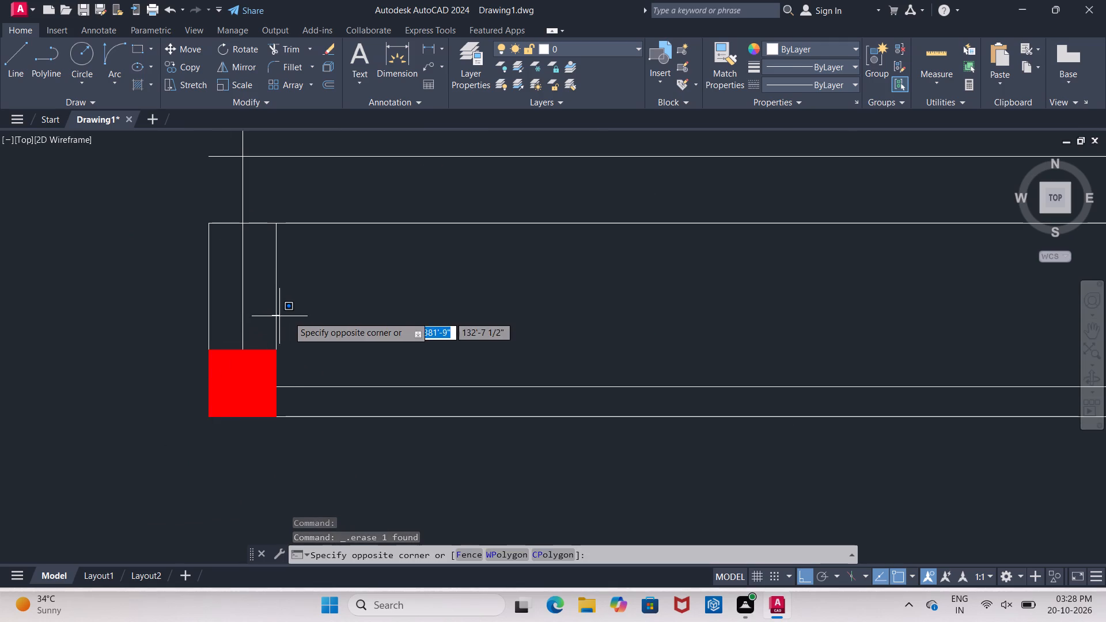
pyautogui.click(294, 315)
pyautogui.click(290, 314)
pyautogui.click(265, 312)
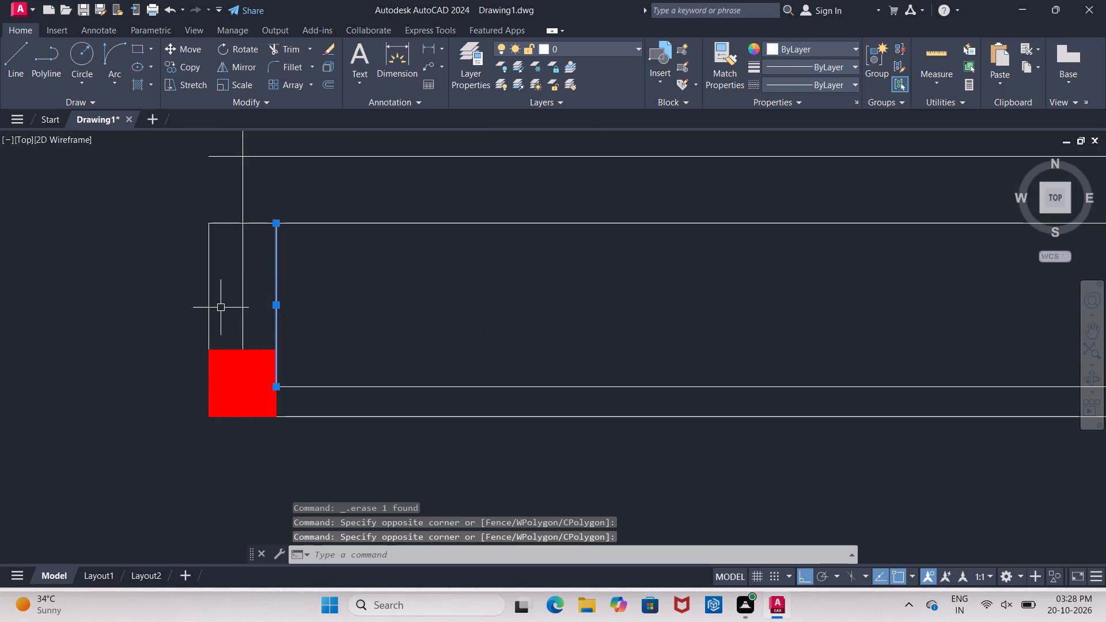
pyautogui.click(210, 310)
pyautogui.press('Delete')
pyautogui.click(213, 276)
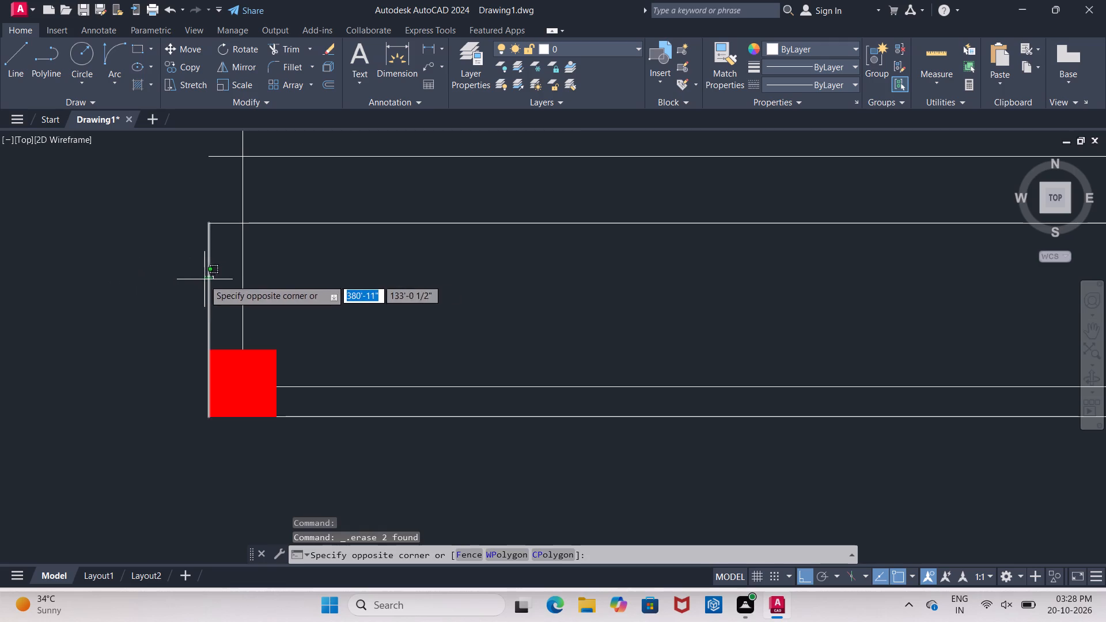
pyautogui.click(200, 280)
pyautogui.press('Delete')
# Check the copied plan for walls that still lack centre lines or still have face lines.
pyautogui.scroll(-2, 123, 300)
pyautogui.scroll(-3, 180, 332)
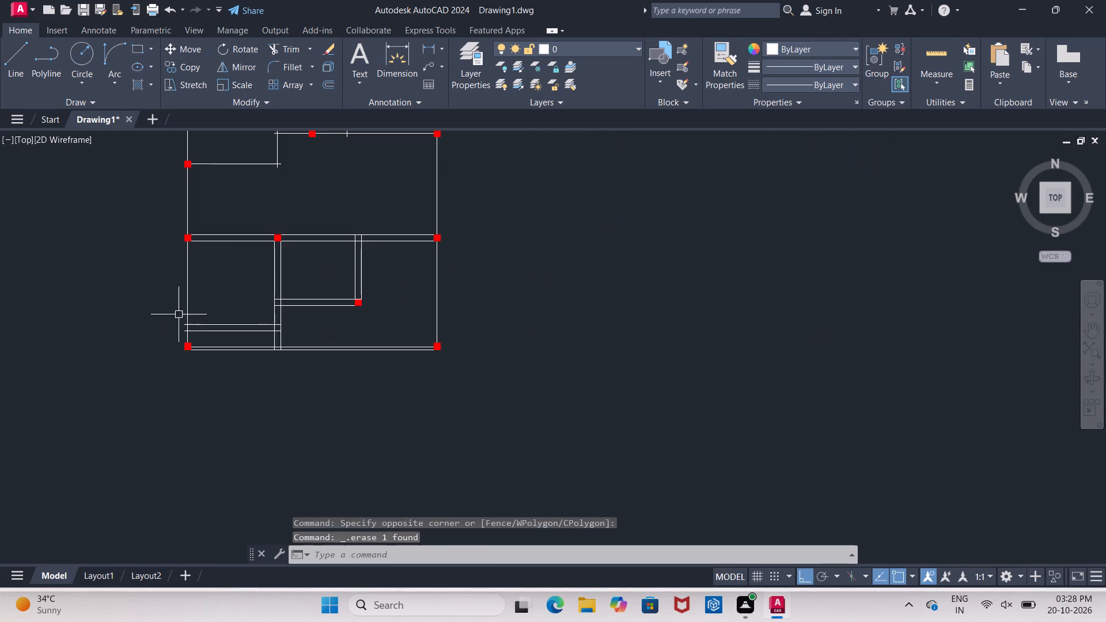
pyautogui.scroll(4, 229, 371)
pyautogui.scroll(-4, 236, 373)
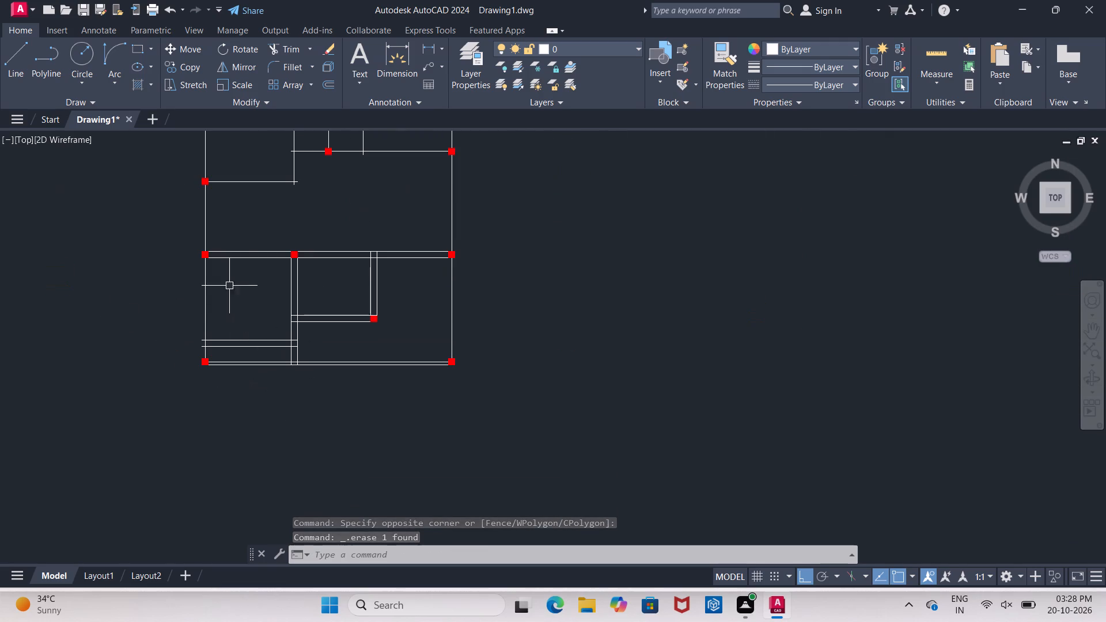
pyautogui.scroll(1, 390, 301)
pyautogui.scroll(-3, 392, 310)
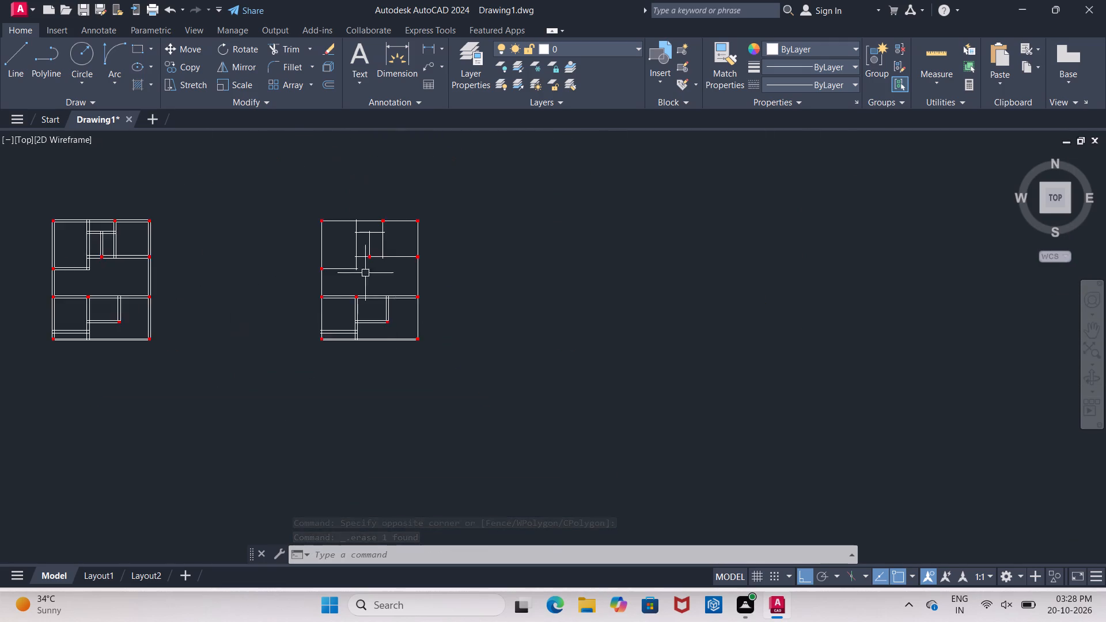
pyautogui.scroll(2, 364, 257)
pyautogui.scroll(1, 399, 290)
pyautogui.scroll(-2, 387, 302)
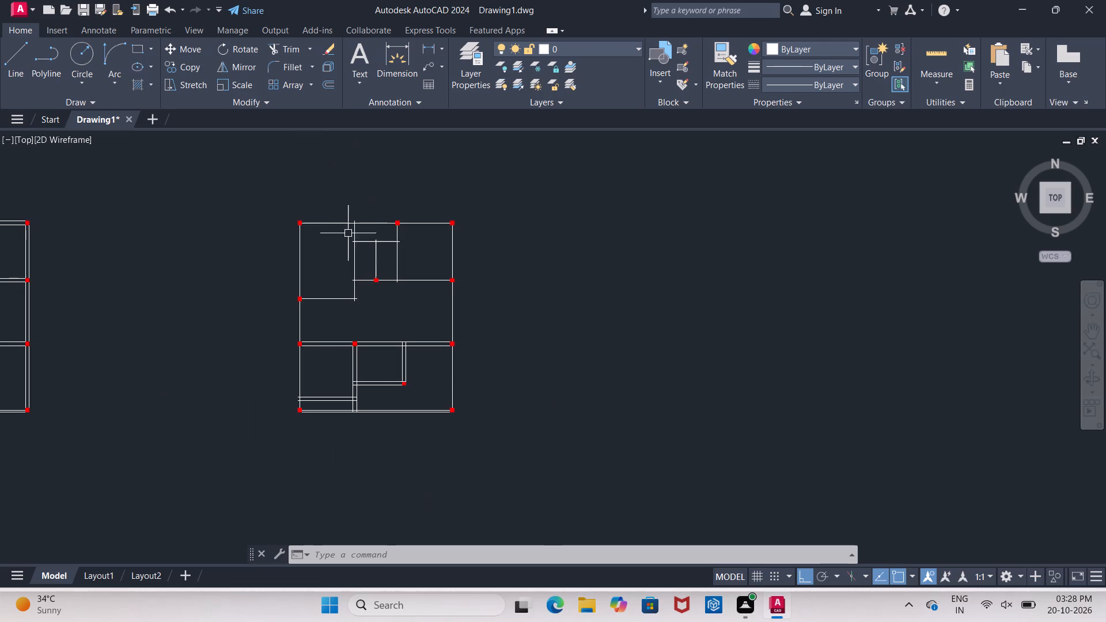
pyautogui.scroll(1, 362, 224)
pyautogui.scroll(-1, 397, 237)
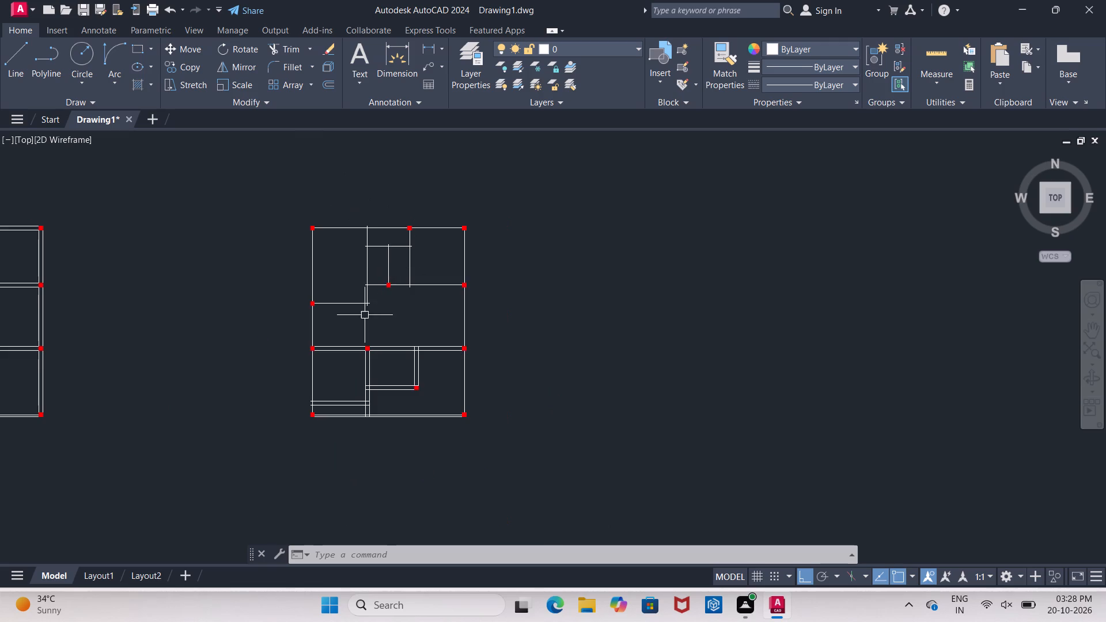
pyautogui.scroll(2, 382, 335)
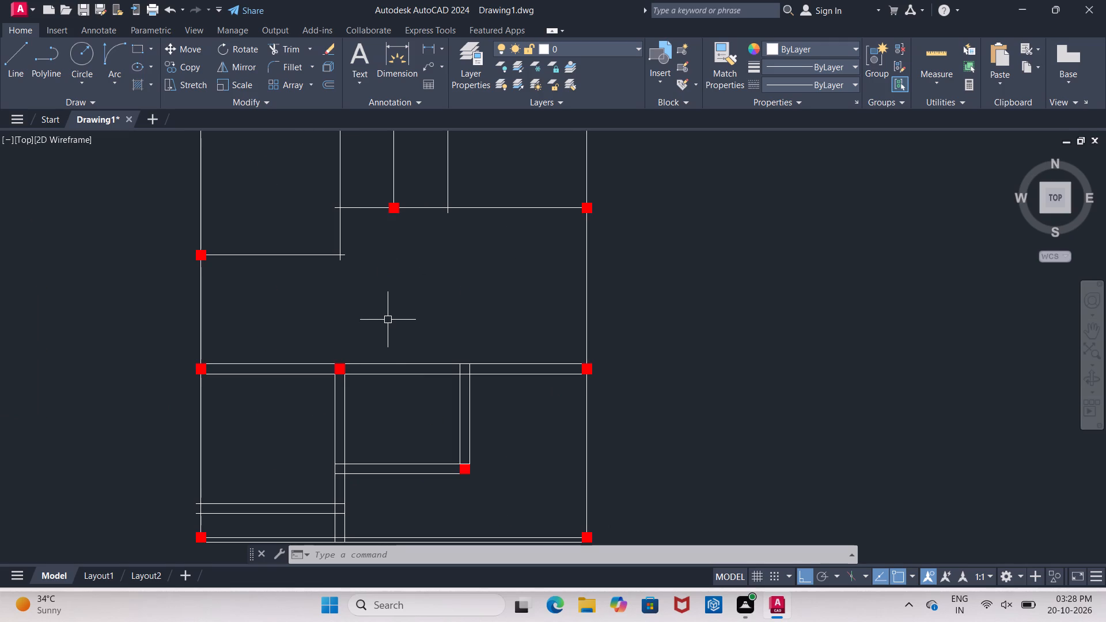
pyautogui.scroll(-2, 387, 288)
# Offset face lines by 4.5" to add centre lines to the middle horizontal wall and the vertical wall beside the lower-left room.
pyautogui.scroll(3, 418, 336)
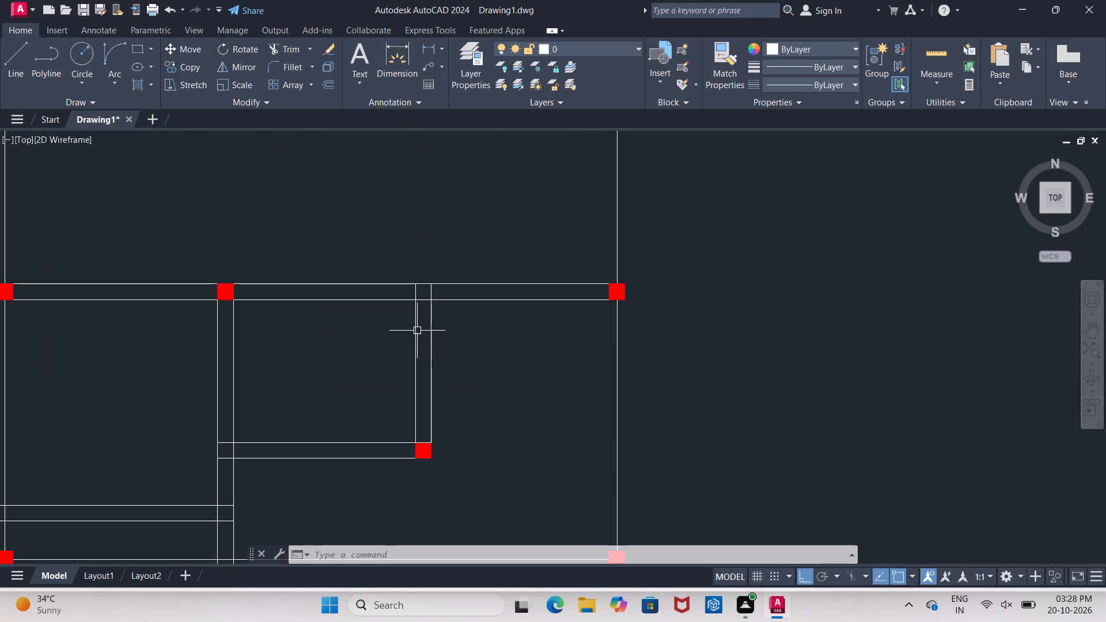
pyautogui.press('o')
pyautogui.press('Return')
pyautogui.press('Return')
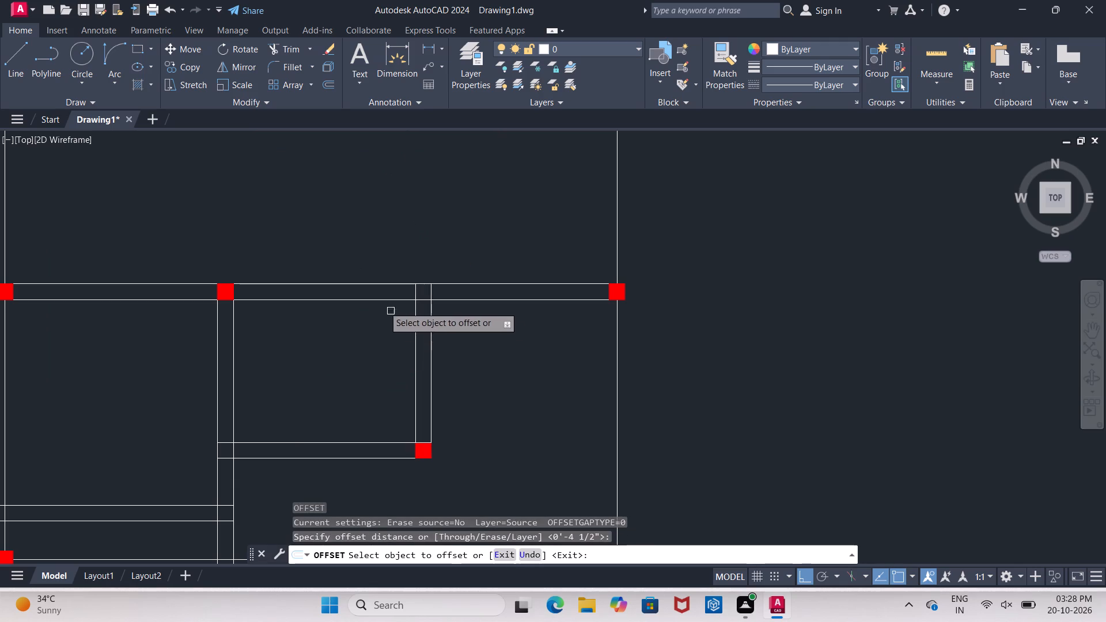
pyautogui.click(320, 286)
pyautogui.click(321, 293)
pyautogui.scroll(-1, 377, 222)
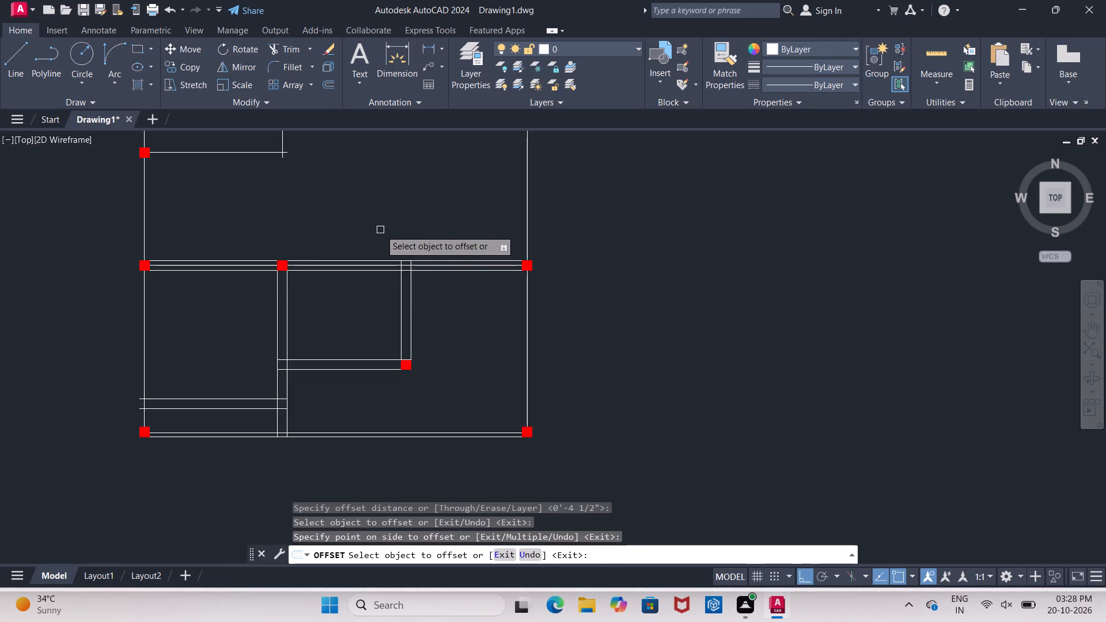
pyautogui.scroll(1, 282, 297)
pyautogui.click(271, 317)
pyautogui.click(281, 315)
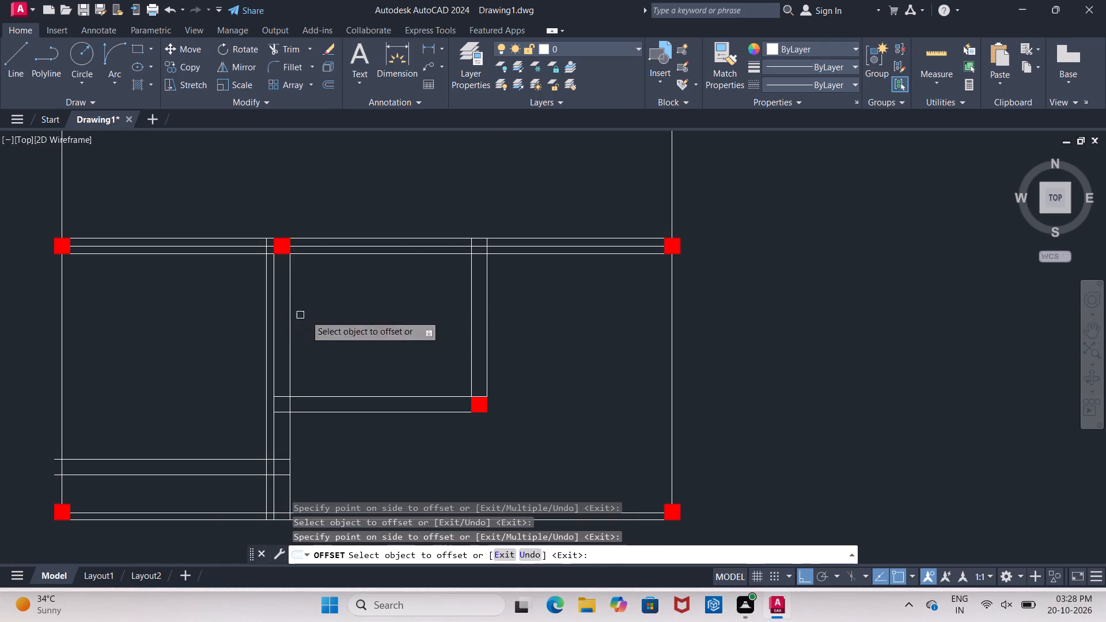
pyautogui.click(293, 327)
pyautogui.click(283, 332)
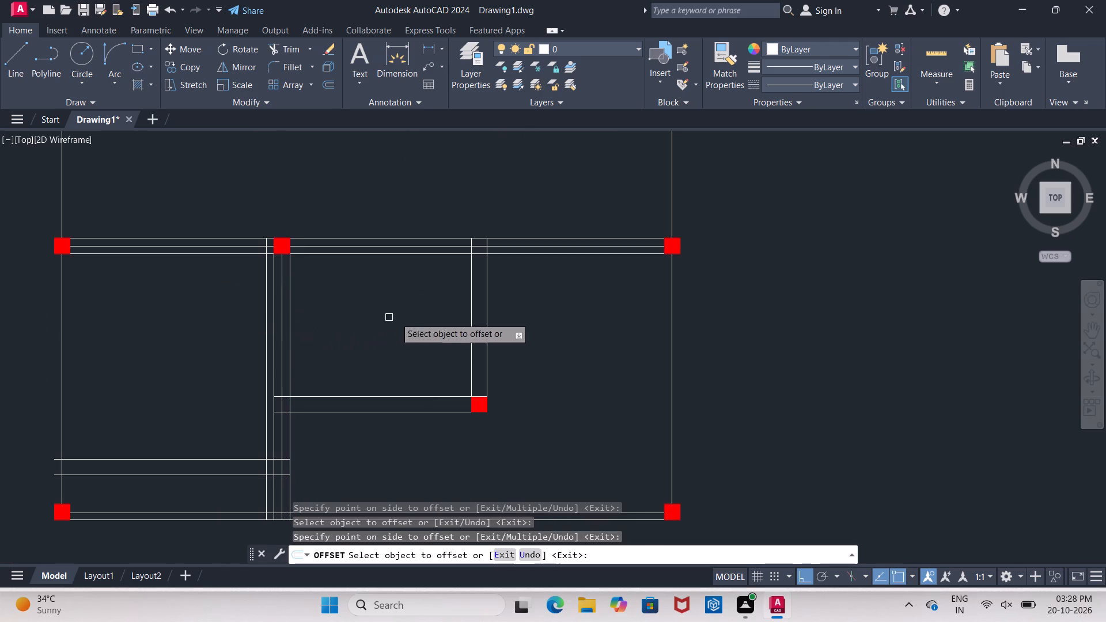
# Offset face lines by 4.5" to add centre lines to the lower middle room's far vertical wall and bottom wall.
pyautogui.click(471, 312)
pyautogui.click(478, 311)
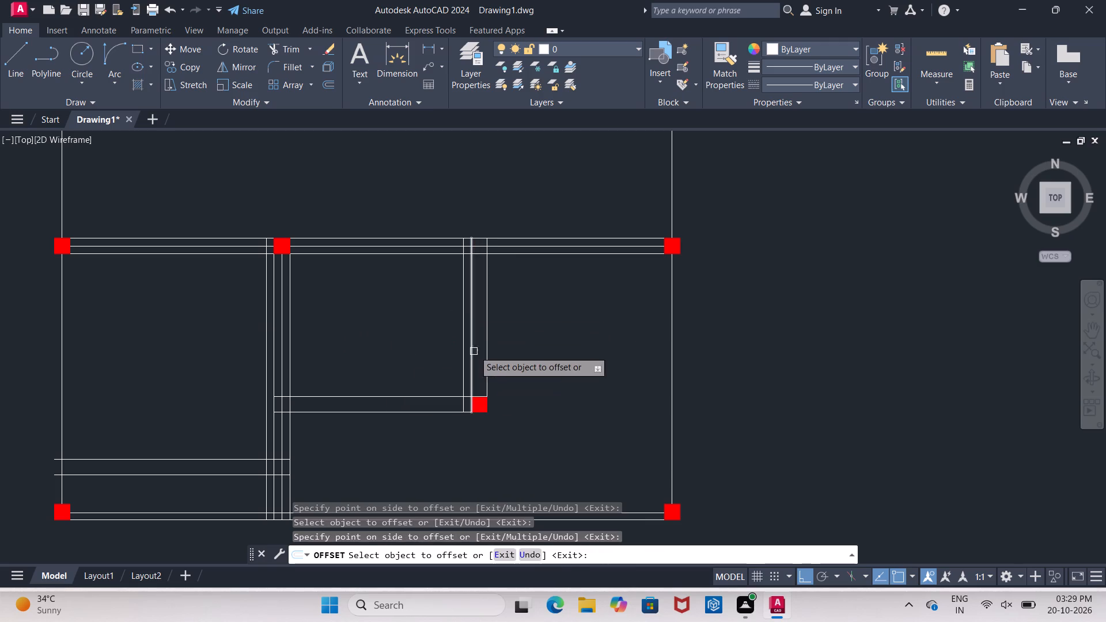
pyautogui.click(489, 344)
pyautogui.click(479, 347)
pyautogui.click(394, 396)
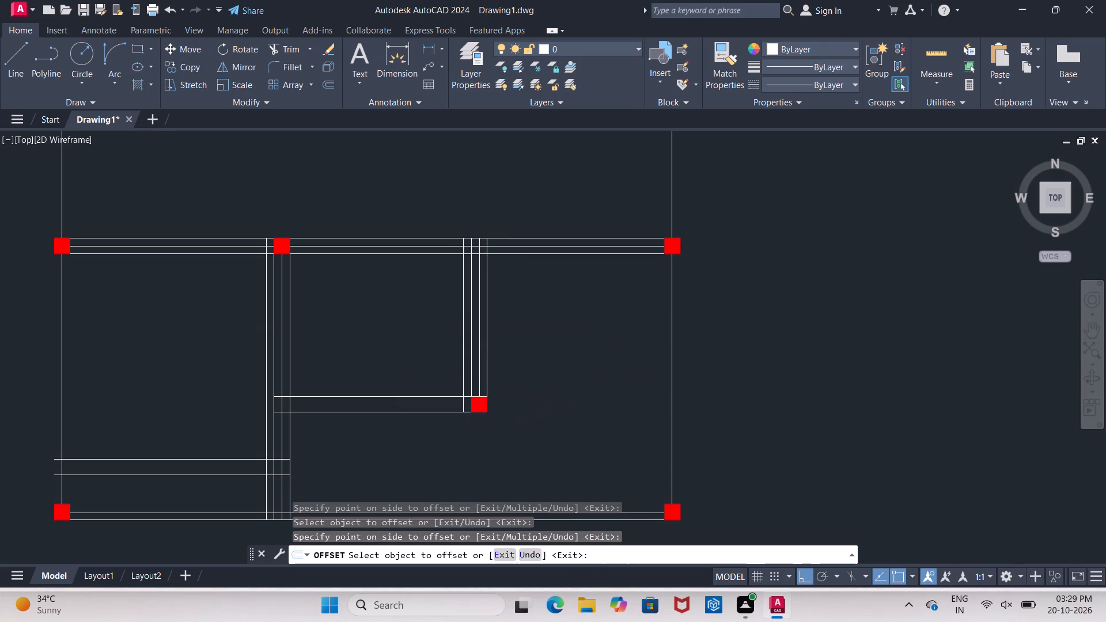
pyautogui.click(390, 405)
pyautogui.press('Escape')
# Erase the two stray offset lines beside the lower middle room's vertical walls.
pyautogui.click(461, 325)
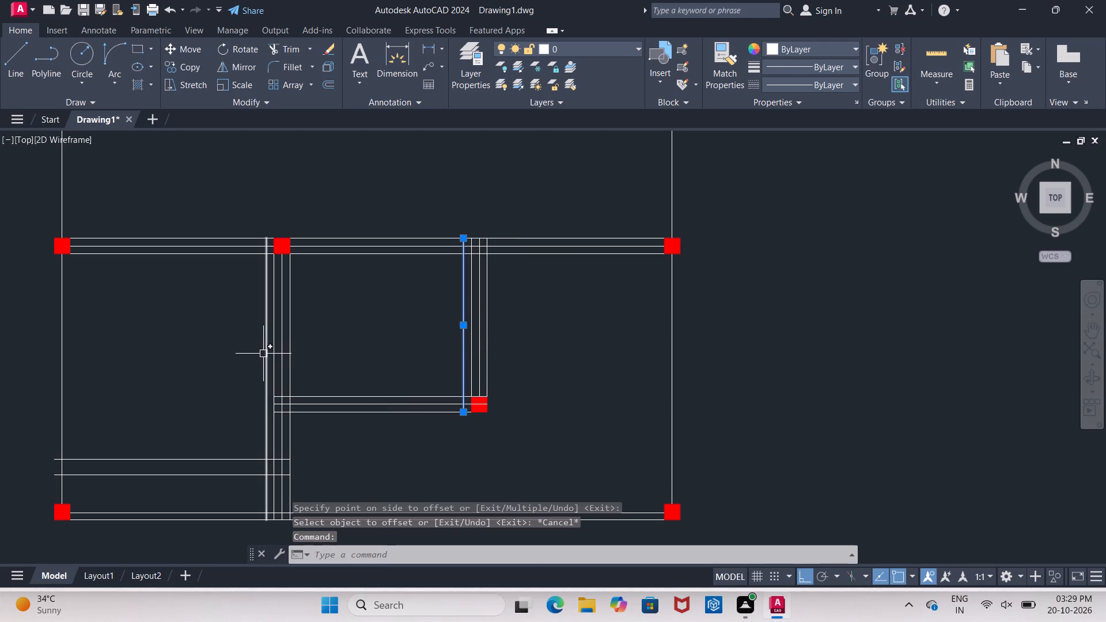
pyautogui.click(264, 354)
pyautogui.press('Delete')
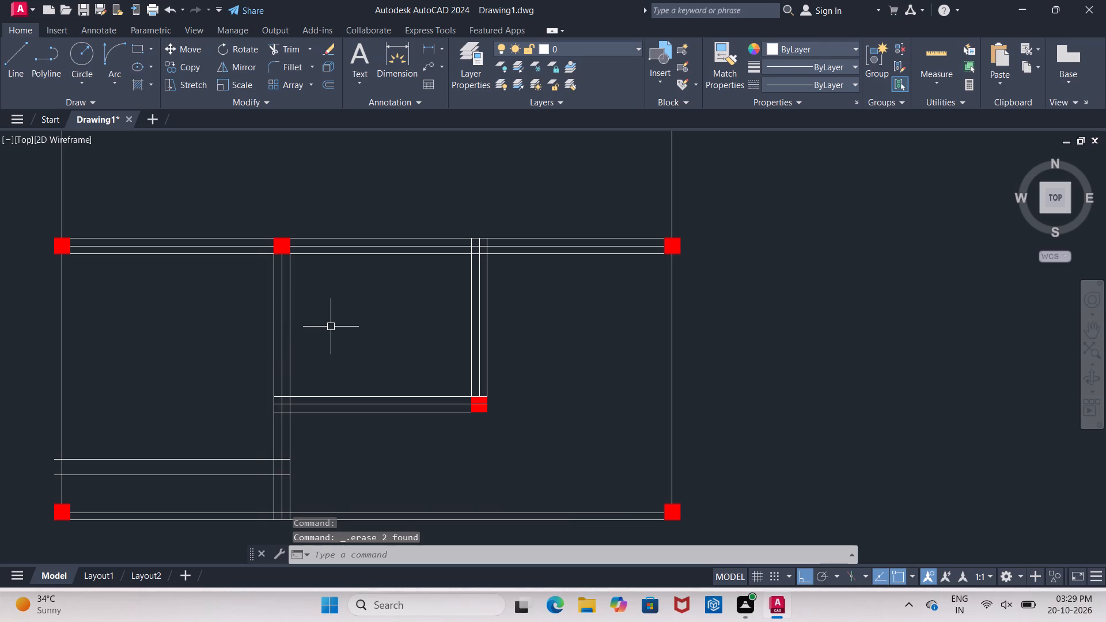
# Erase the face lines on both sides of the vertical wall's centre line between the lower-left and lower middle rooms.
pyautogui.click(291, 347)
pyautogui.press('Delete')
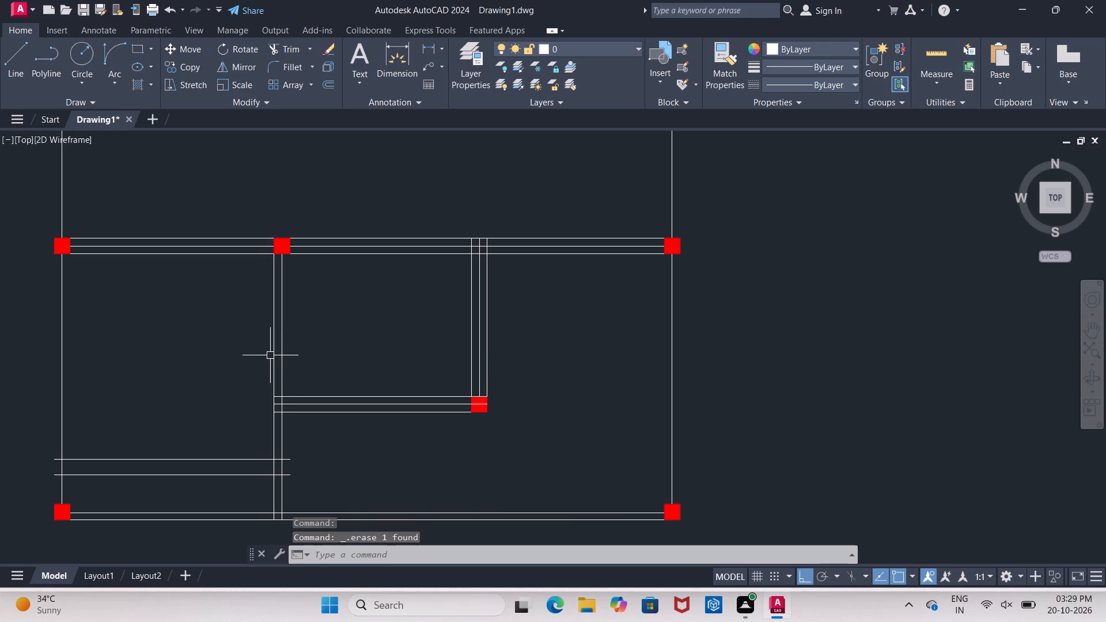
pyautogui.click(270, 355)
pyautogui.press('Delete')
# Erase the face lines above and below the middle horizontal wall's centre line, including the leftover segment above the lower-left room.
pyautogui.click(535, 237)
pyautogui.press('Delete')
pyautogui.click(533, 257)
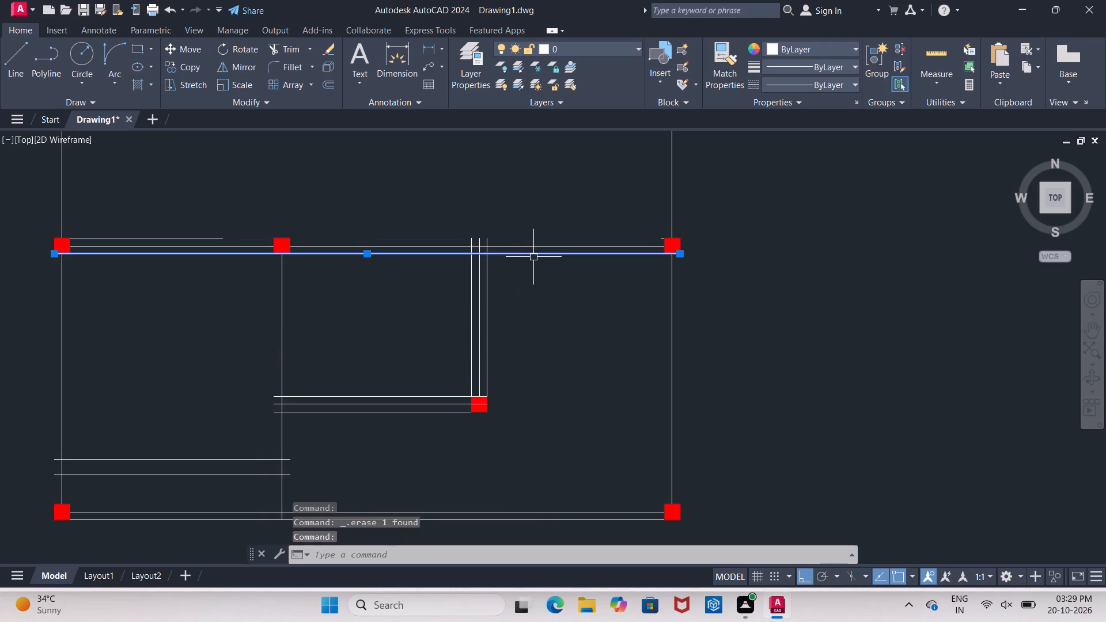
pyautogui.press('Delete')
pyautogui.click(164, 238)
pyautogui.press('Delete')
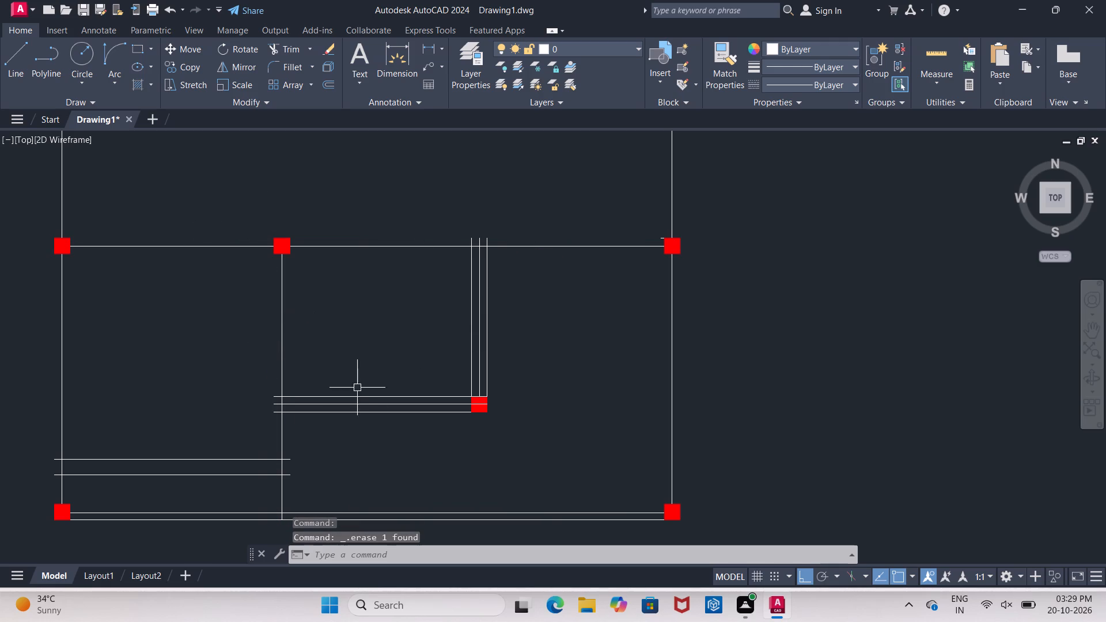
# Erase the four face lines around the centre lines of the lower middle room's far vertical wall and bottom wall.
pyautogui.click(355, 412)
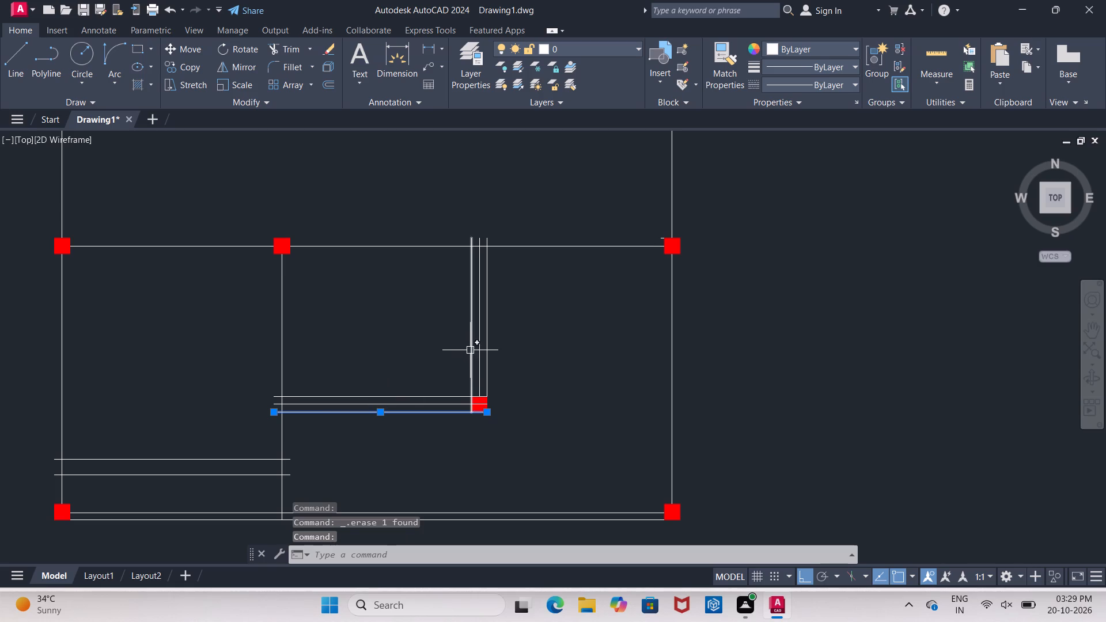
pyautogui.click(470, 350)
pyautogui.click(486, 347)
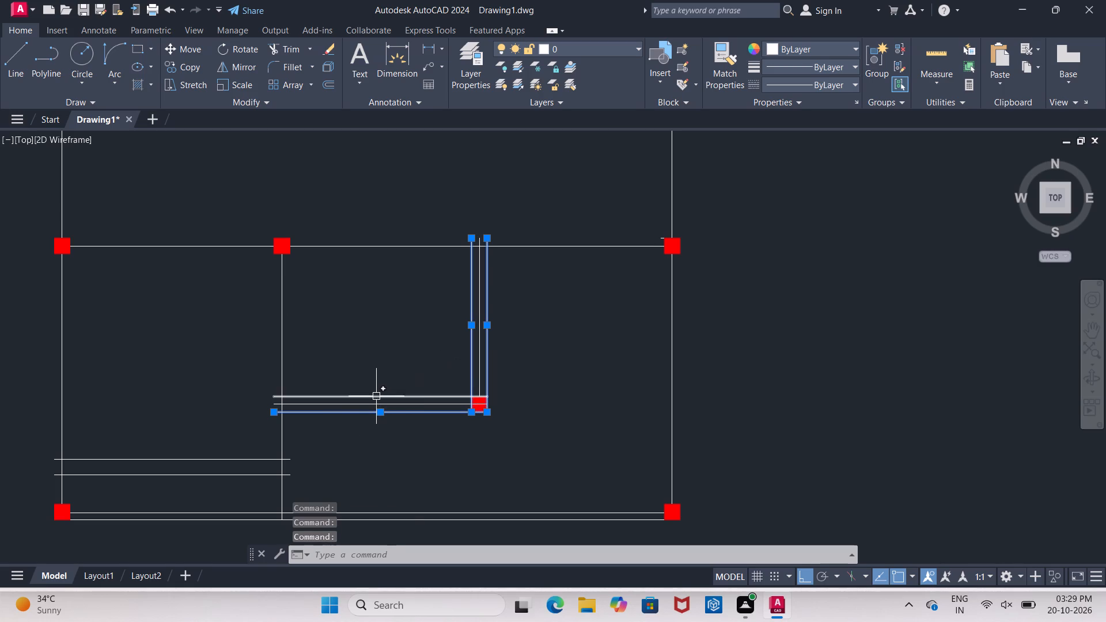
pyautogui.click(376, 396)
pyautogui.press('Delete')
# Offset the upper face line of the lower-left room's short horizontal wall 4.5" downward to create its centre line.
pyautogui.scroll(-2, 310, 271)
pyautogui.scroll(2, 229, 371)
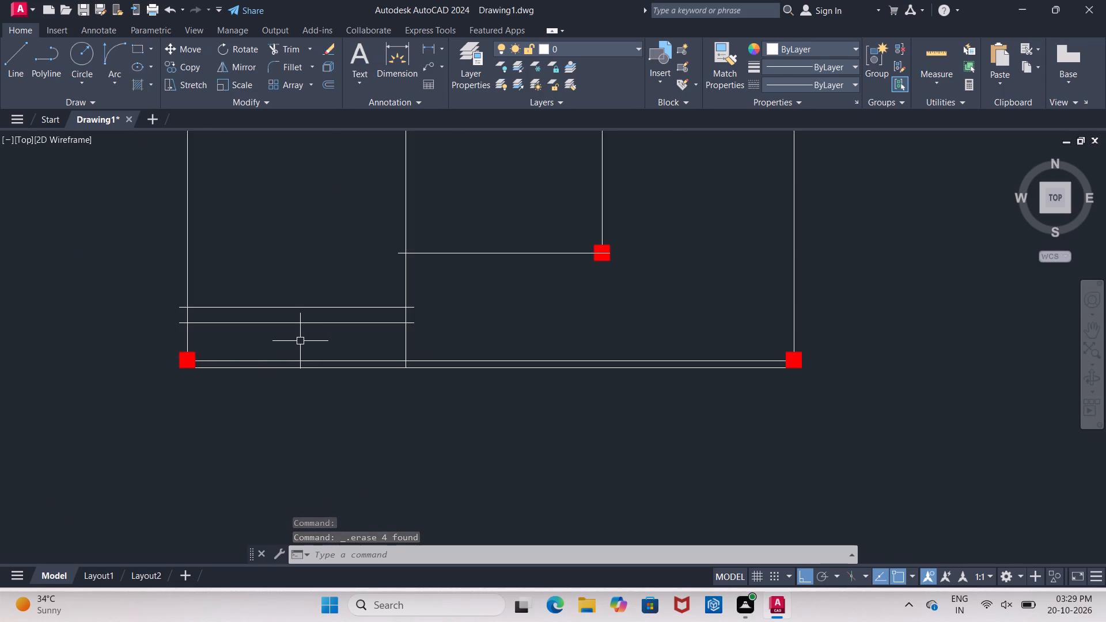
pyautogui.press('o')
pyautogui.press('Return')
pyautogui.press('Return')
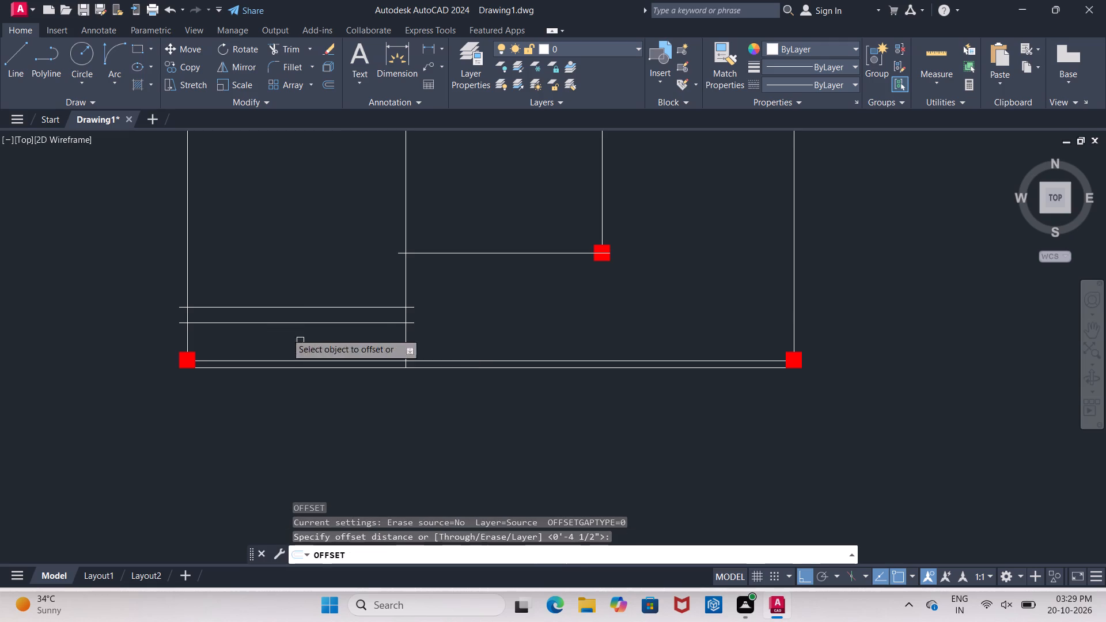
pyautogui.click(256, 308)
pyautogui.click(259, 318)
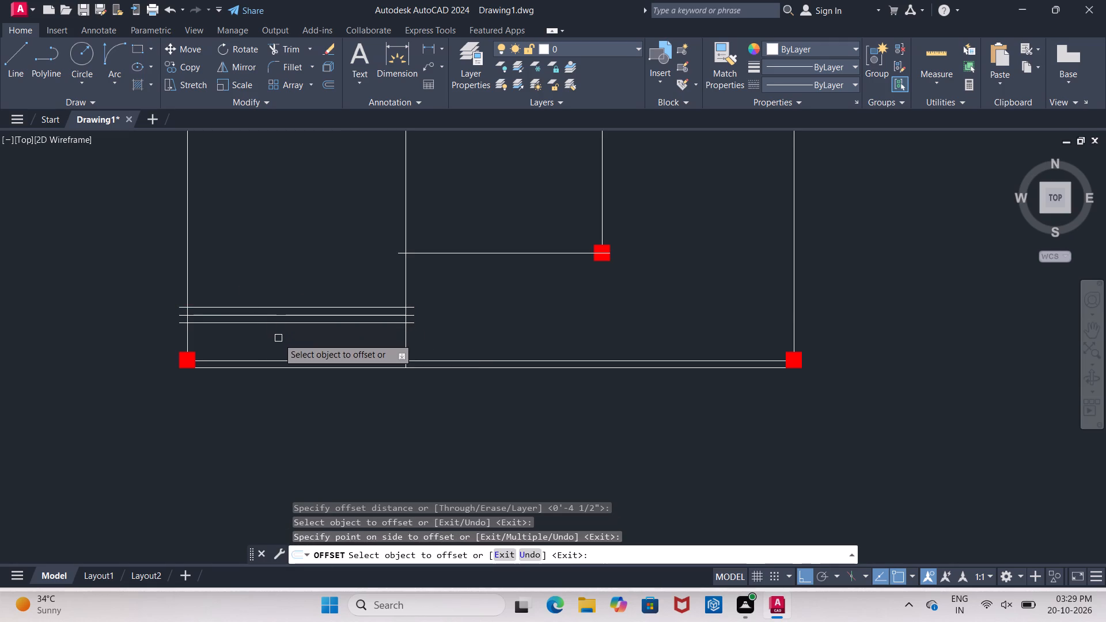
pyautogui.press('Escape')
# Erase the two face lines above and below the new centre line in the lower-left room.
pyautogui.click(275, 324)
pyautogui.click(278, 305)
pyautogui.press('Delete')
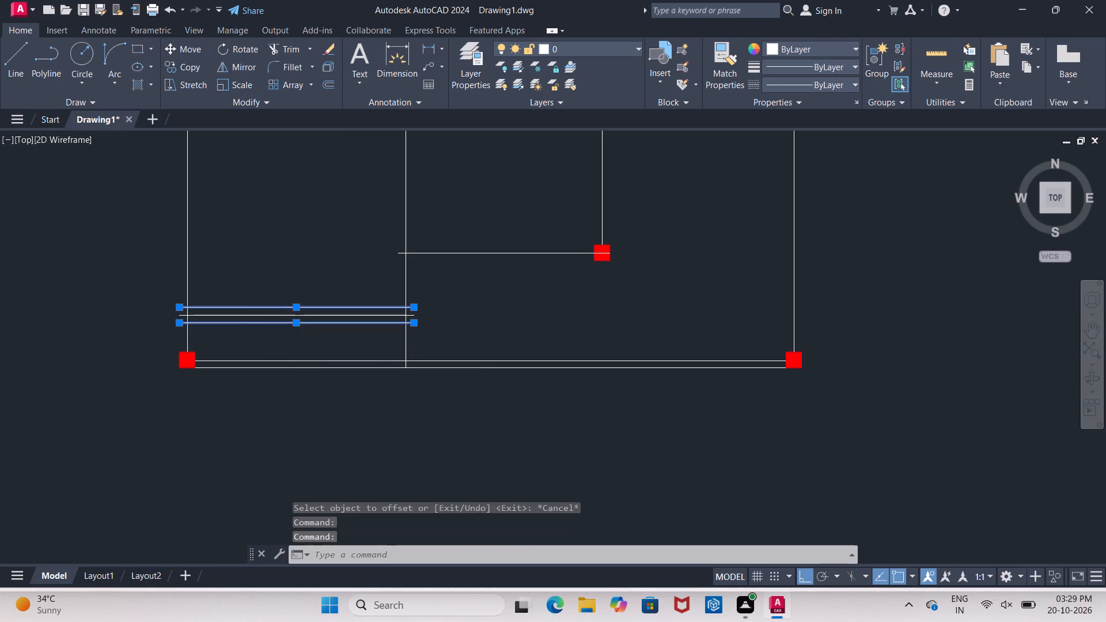
# Erase the outer face line running just below the bottom exterior wall's centre line.
pyautogui.scroll(-4, 238, 372)
pyautogui.scroll(2, 239, 336)
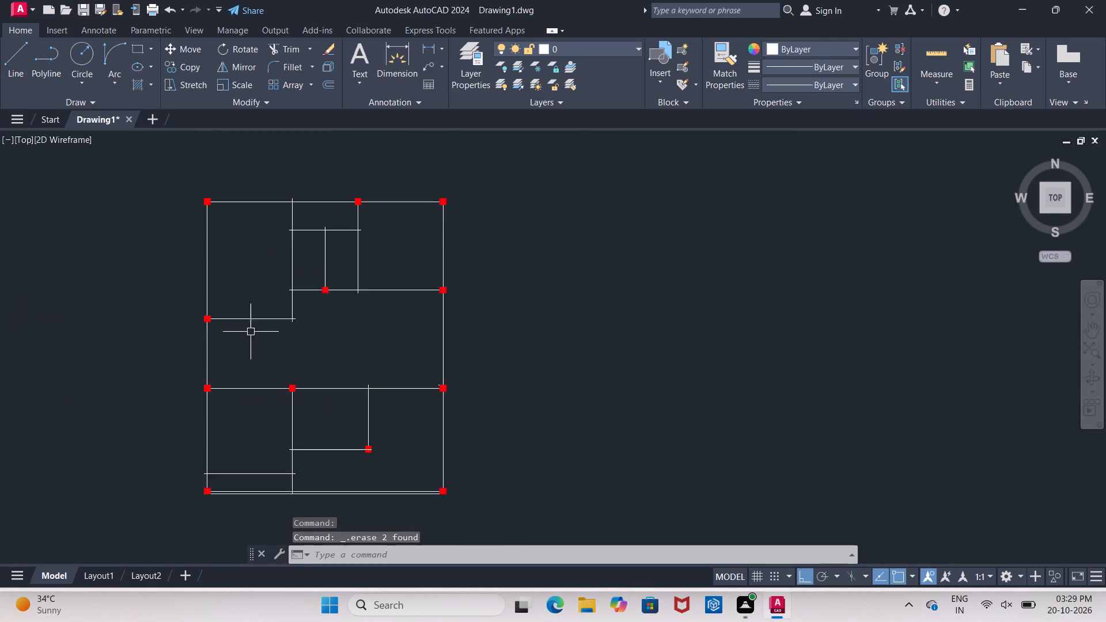
pyautogui.scroll(2, 252, 332)
pyautogui.scroll(-1, 388, 307)
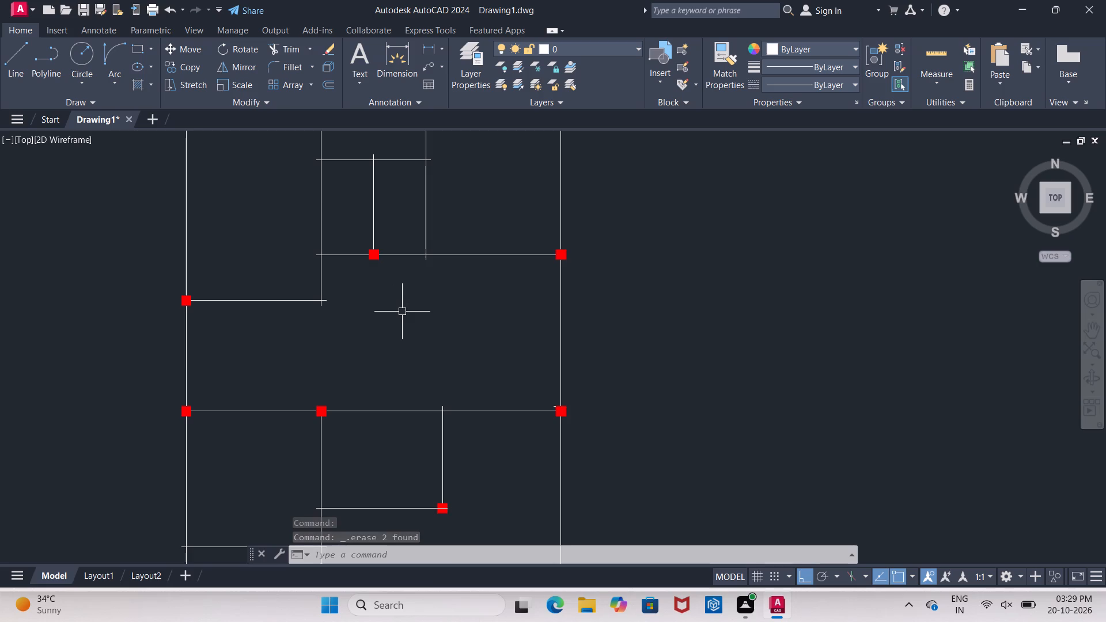
pyautogui.scroll(-1, 400, 312)
pyautogui.scroll(2, 271, 491)
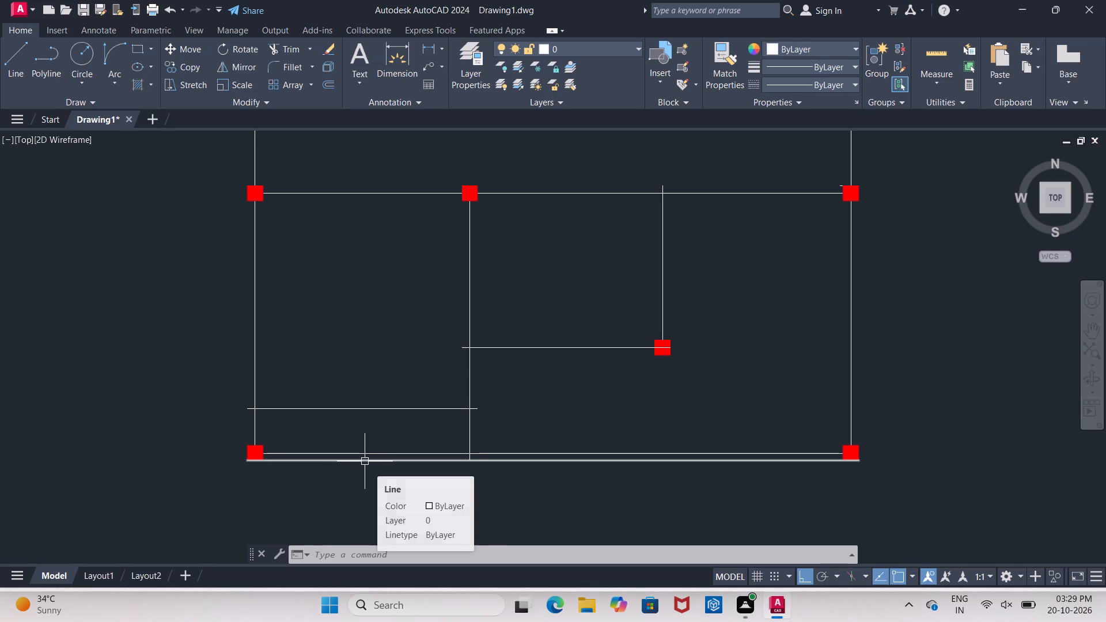
pyautogui.click(365, 461)
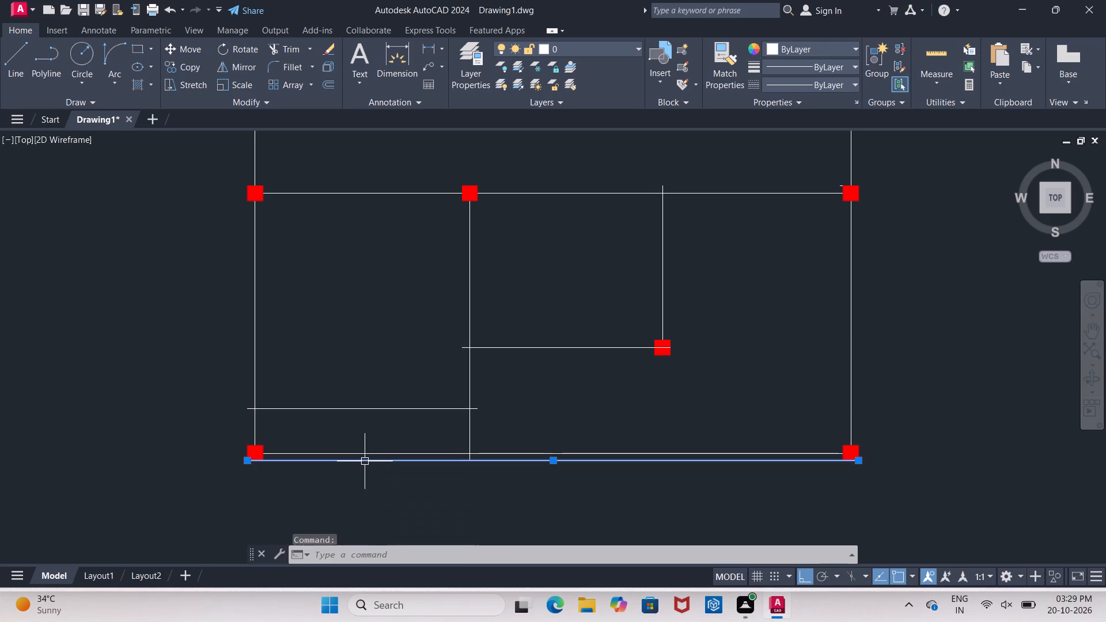
pyautogui.press('Delete')
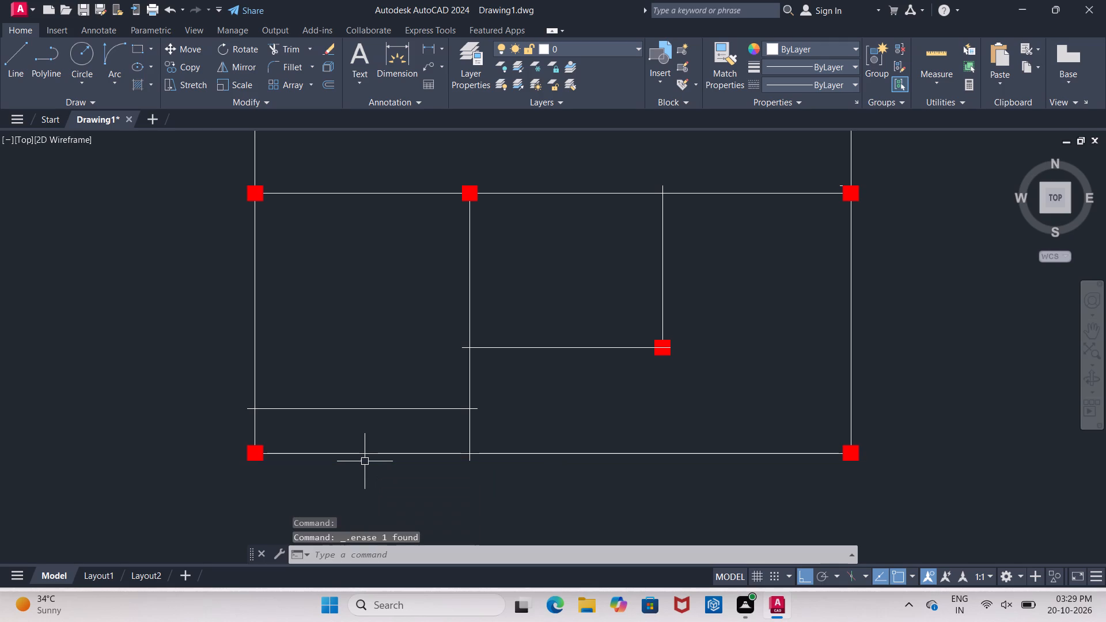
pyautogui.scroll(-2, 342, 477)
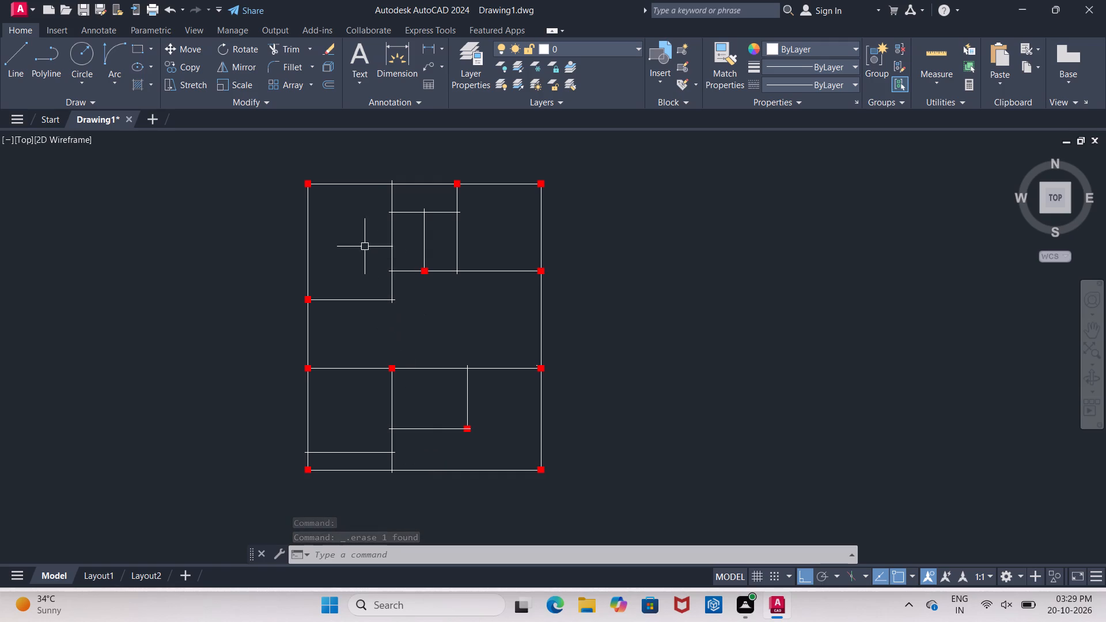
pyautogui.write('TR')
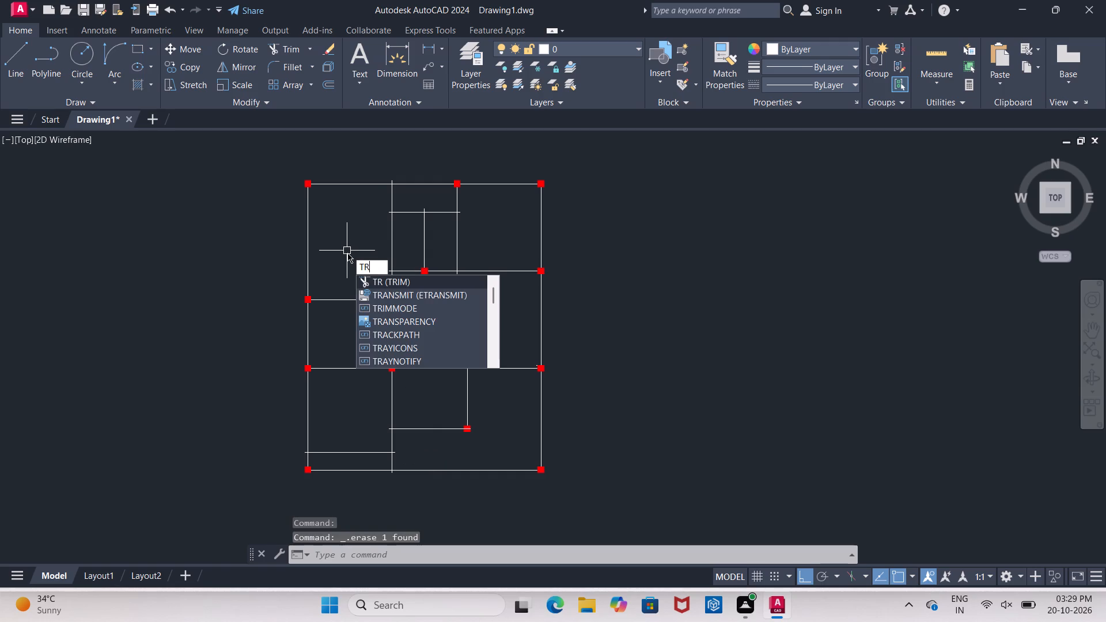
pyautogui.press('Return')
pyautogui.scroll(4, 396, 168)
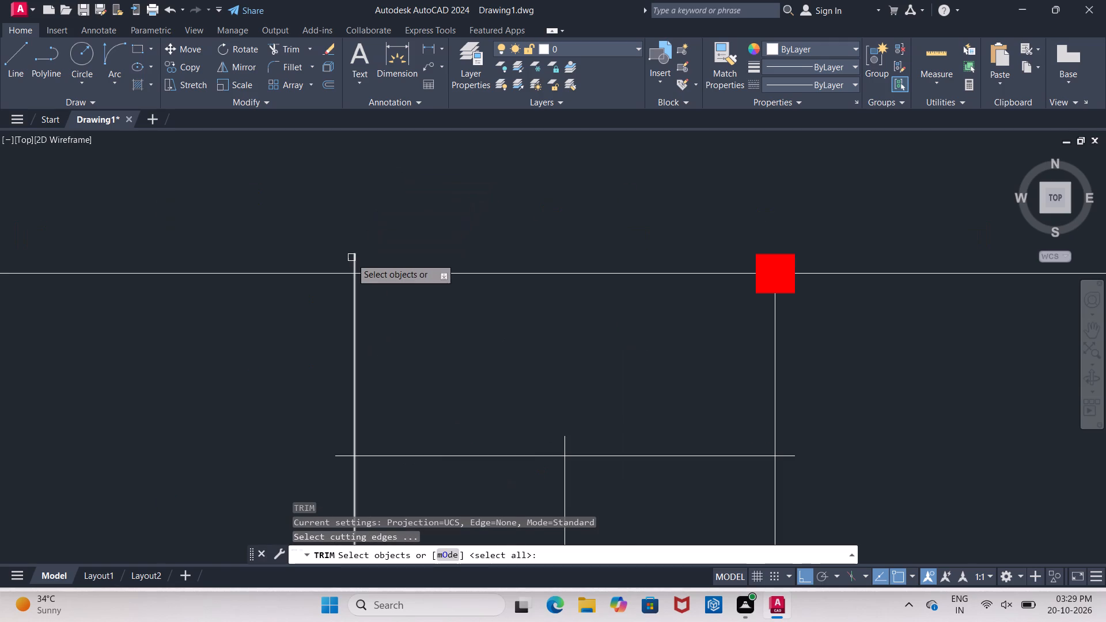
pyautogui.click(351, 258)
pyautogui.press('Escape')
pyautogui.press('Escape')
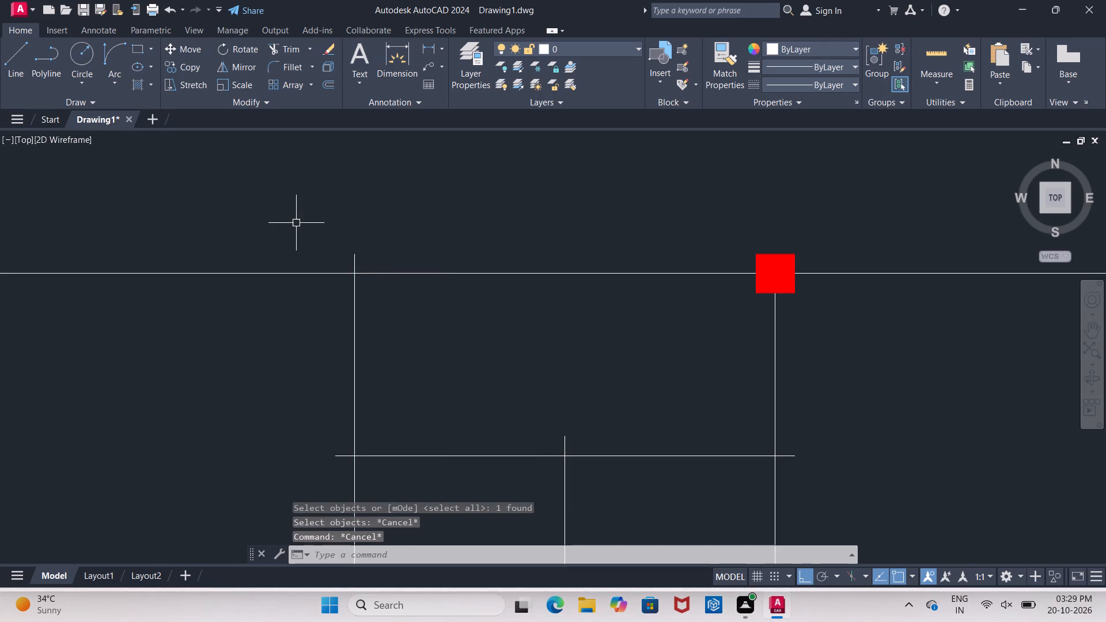
# Trim the overhanging centre line ends around the two small upper middle rooms, at the top wall and their shared horizontal wall.
pyautogui.press('t')
pyautogui.press('r')
pyautogui.press('Return')
pyautogui.press('Return')
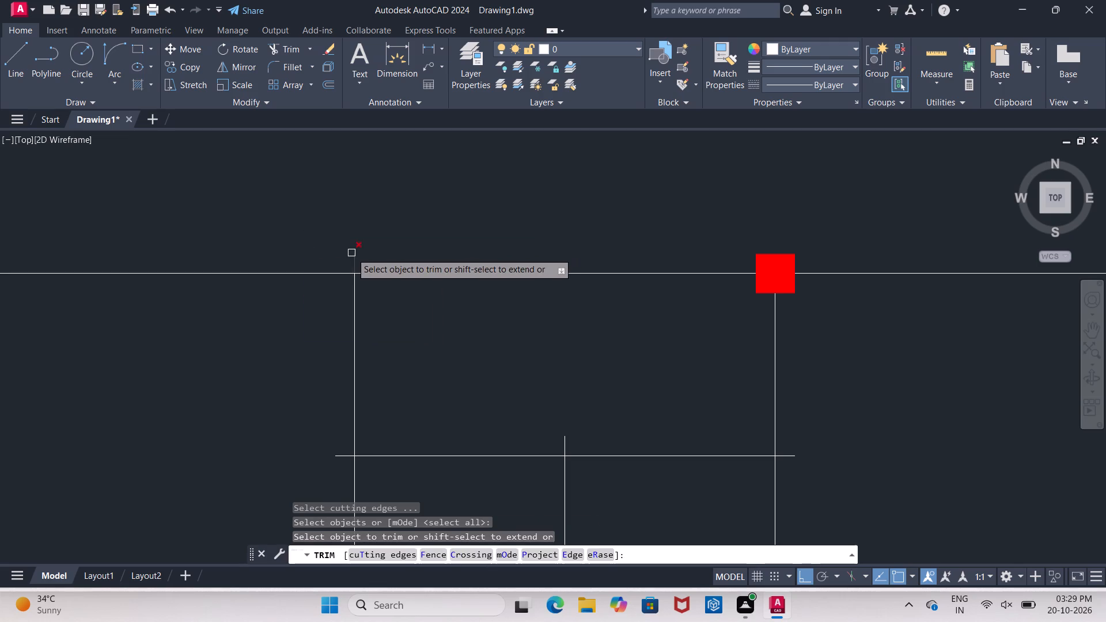
pyautogui.click(351, 253)
pyautogui.scroll(-3, 263, 206)
pyautogui.scroll(2, 423, 226)
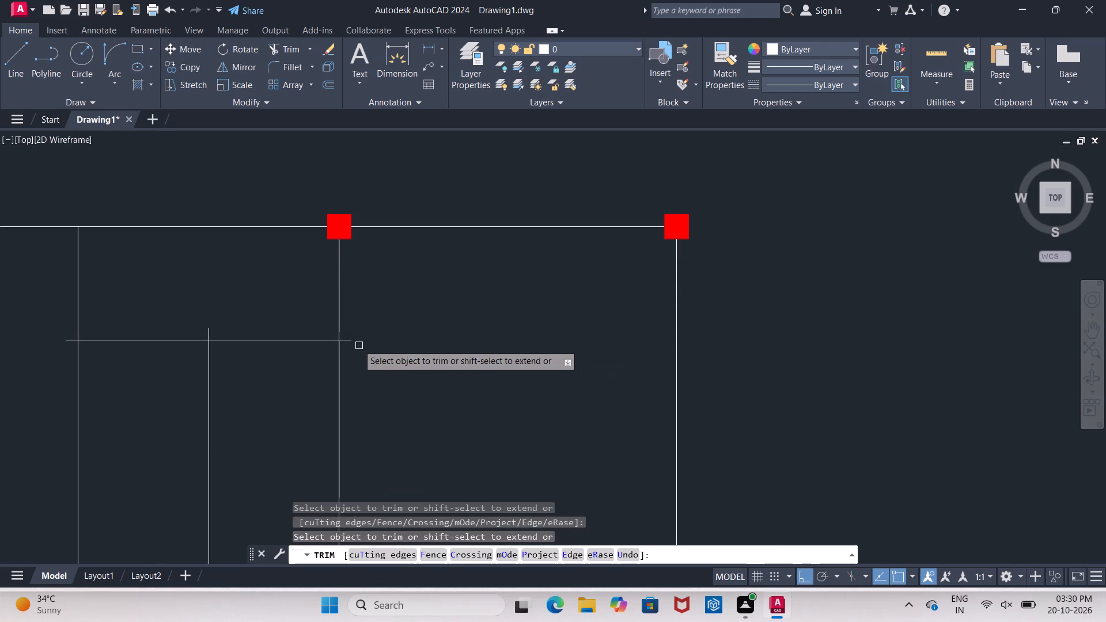
pyautogui.click(350, 340)
pyautogui.click(205, 331)
pyautogui.scroll(-2, 283, 286)
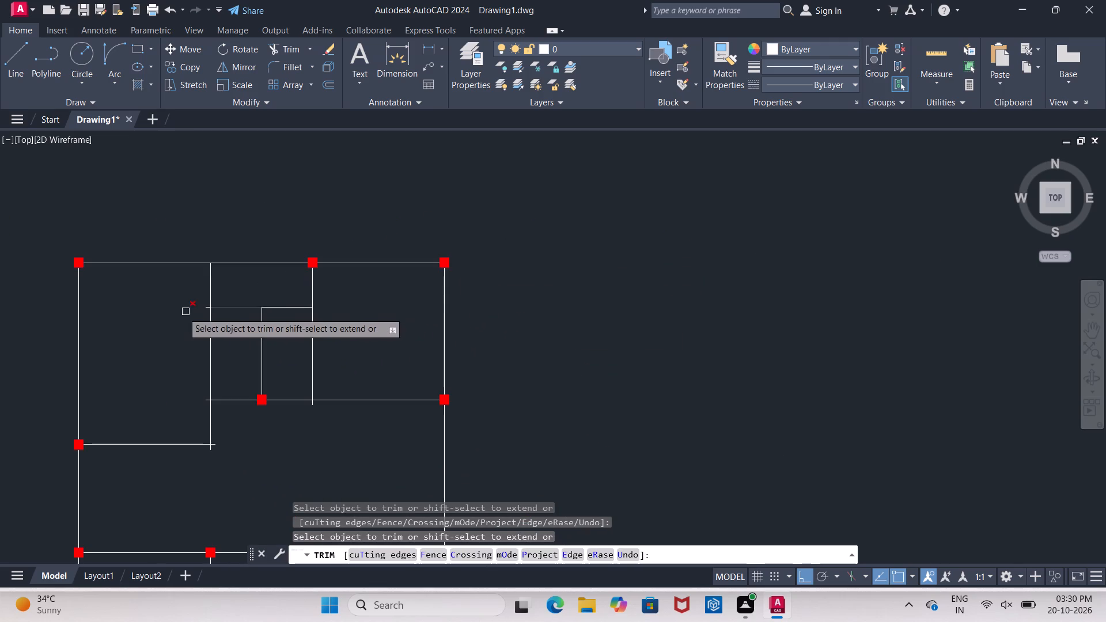
pyautogui.scroll(1, 183, 312)
pyautogui.click(218, 304)
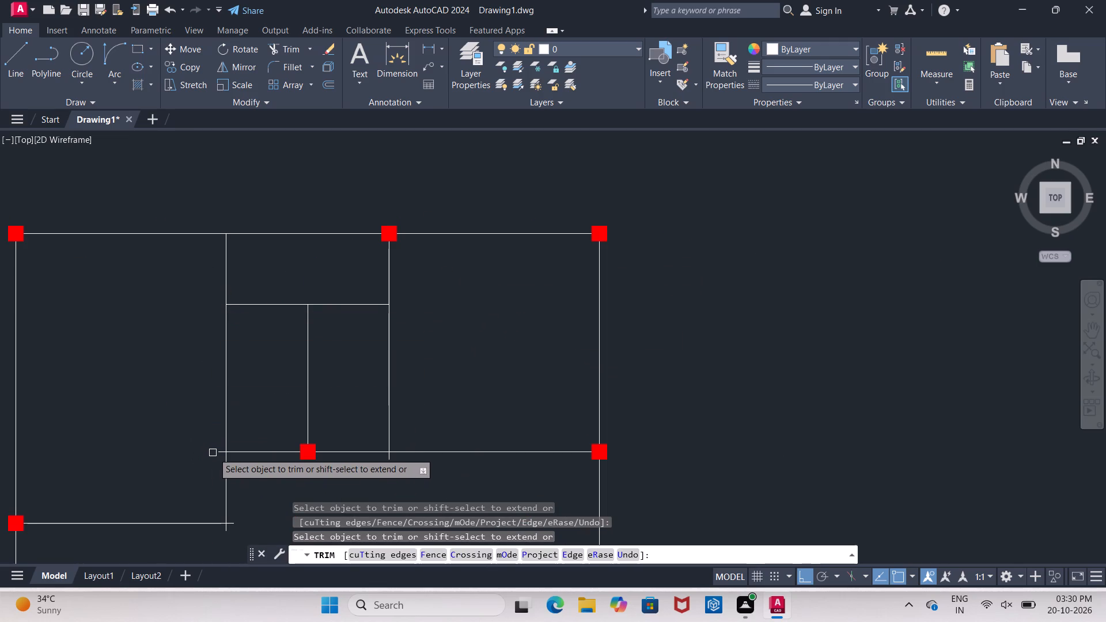
# Trim the centre line overhangs along the upper rooms' bottom walls, including both ends at the upper-left room's lower inner corner.
pyautogui.click(217, 453)
pyautogui.scroll(-2, 215, 297)
pyautogui.scroll(3, 209, 387)
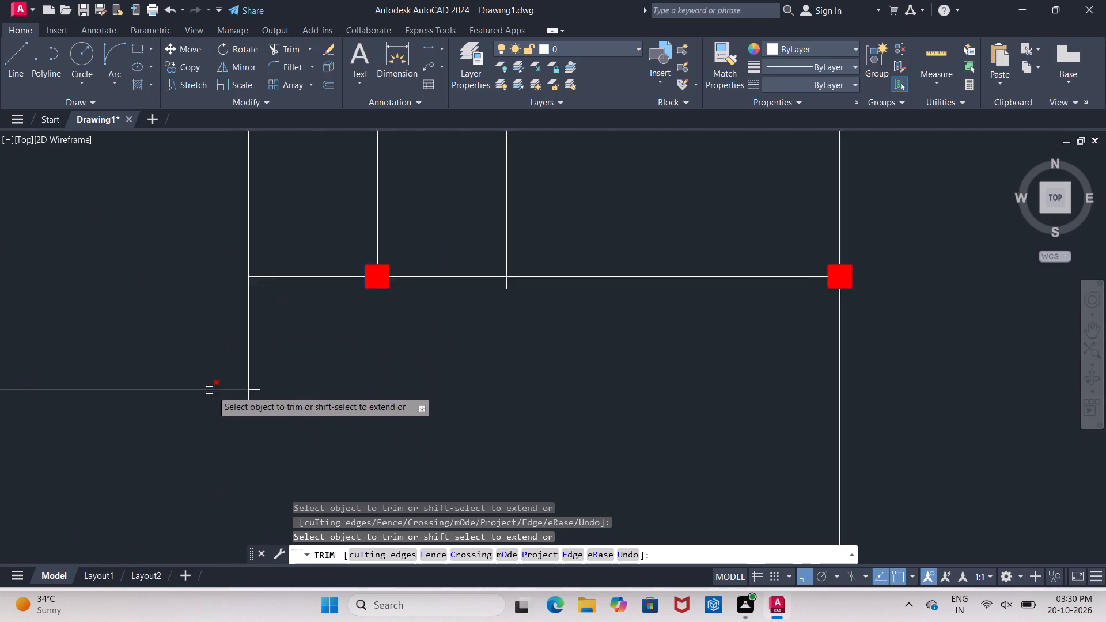
pyautogui.scroll(1, 213, 390)
pyautogui.click(265, 405)
pyautogui.click(284, 393)
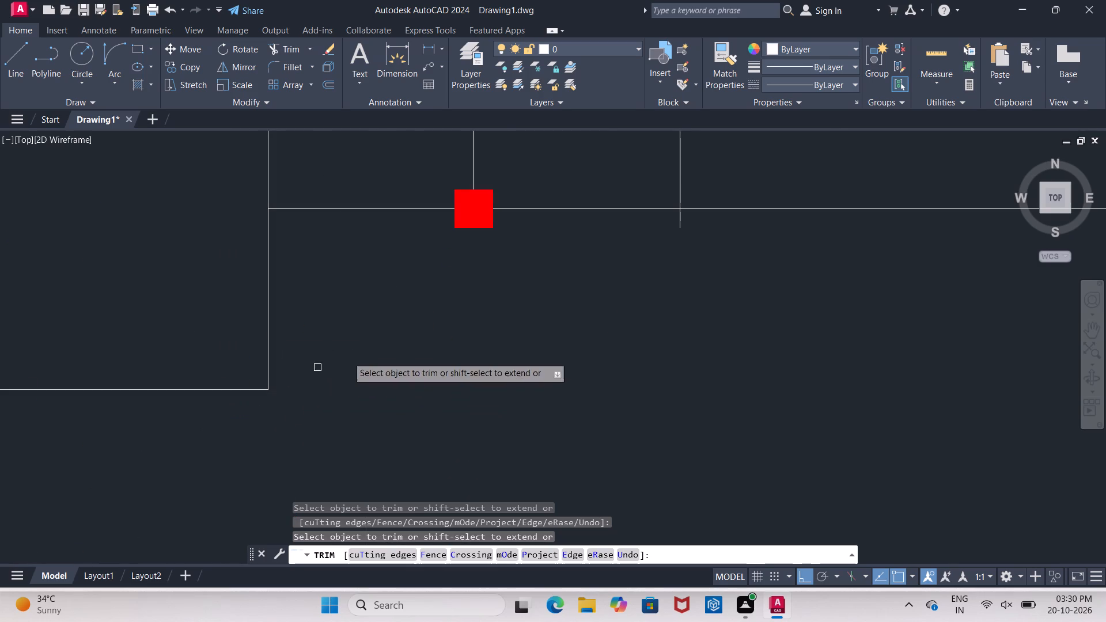
pyautogui.scroll(-2, 343, 357)
pyautogui.scroll(2, 476, 334)
pyautogui.click(461, 275)
pyautogui.scroll(-2, 427, 283)
pyautogui.scroll(-2, 474, 332)
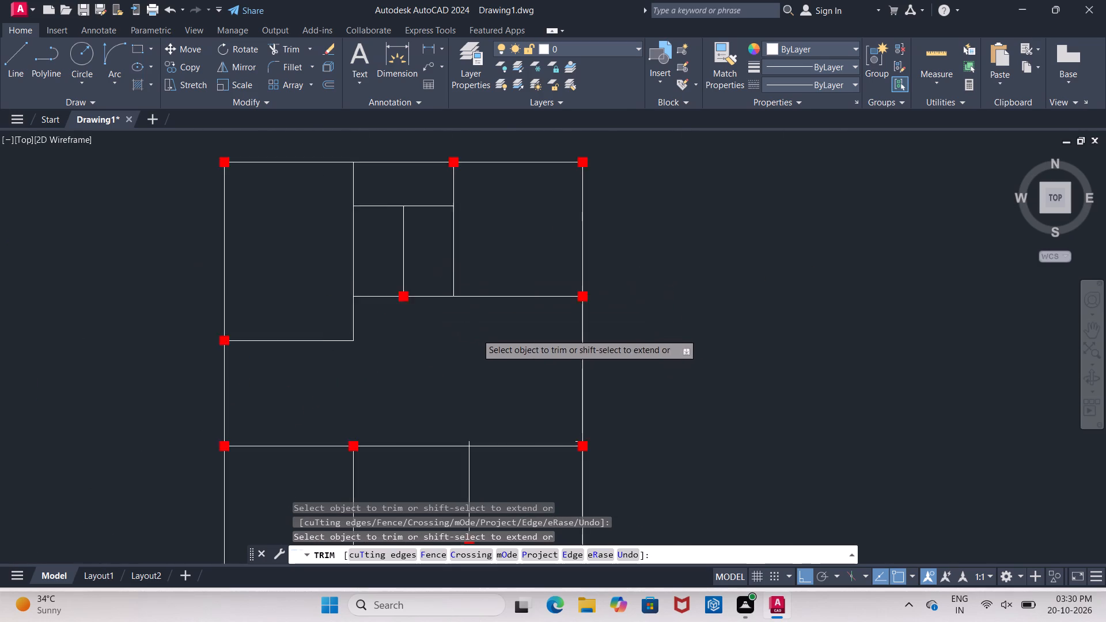
# Trim the overhanging centre line ends of the lower middle room, the lower-left room's horizontal wall and the vertical wall between them.
pyautogui.scroll(-1, 479, 333)
pyautogui.scroll(3, 416, 412)
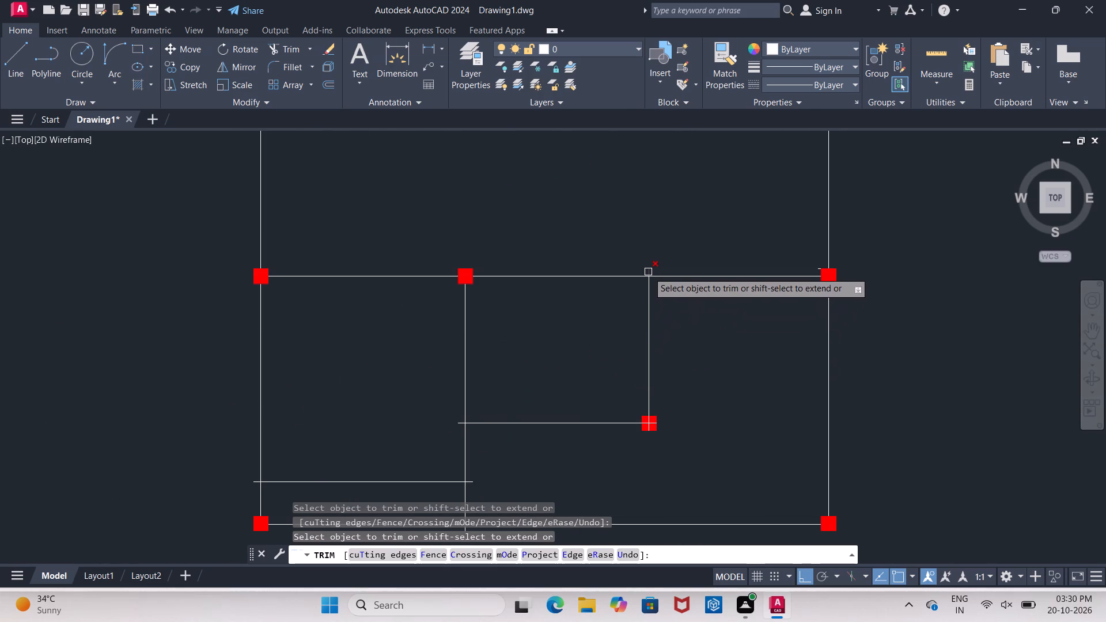
pyautogui.click(648, 272)
pyautogui.click(456, 423)
pyautogui.scroll(-3, 341, 278)
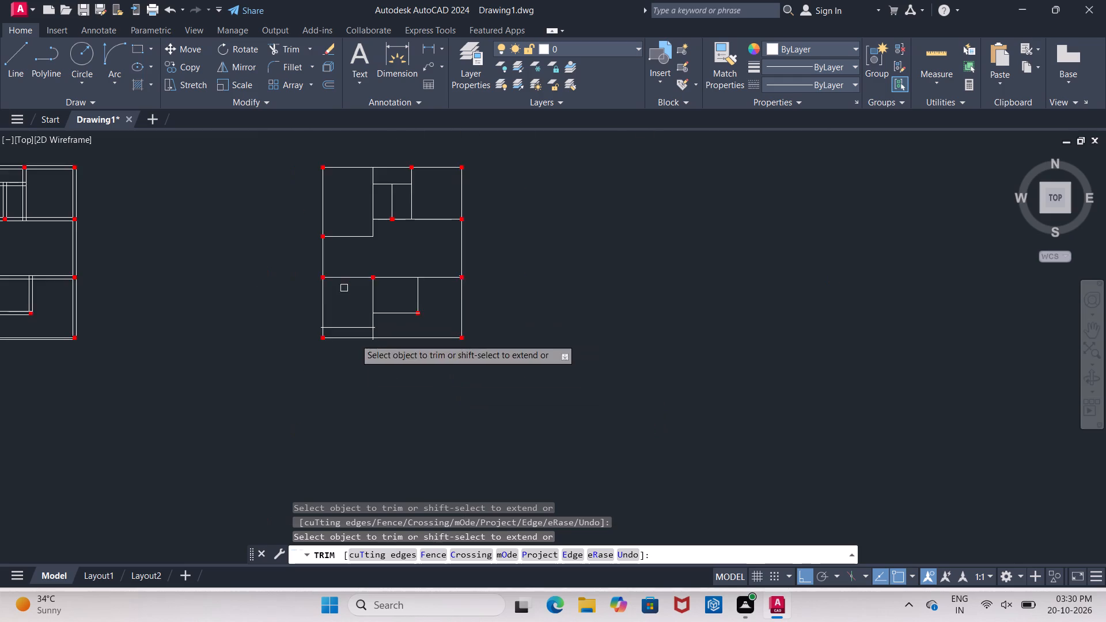
pyautogui.scroll(4, 362, 361)
pyautogui.click(430, 158)
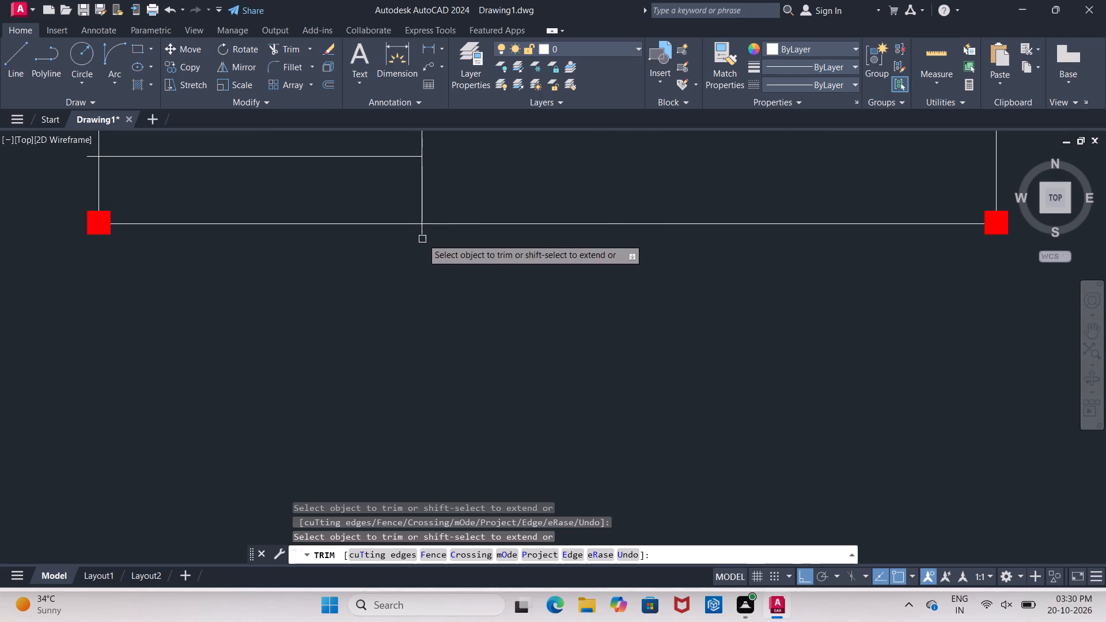
pyautogui.click(422, 234)
pyautogui.scroll(-3, 426, 253)
pyautogui.scroll(3, 298, 207)
pyautogui.click(305, 278)
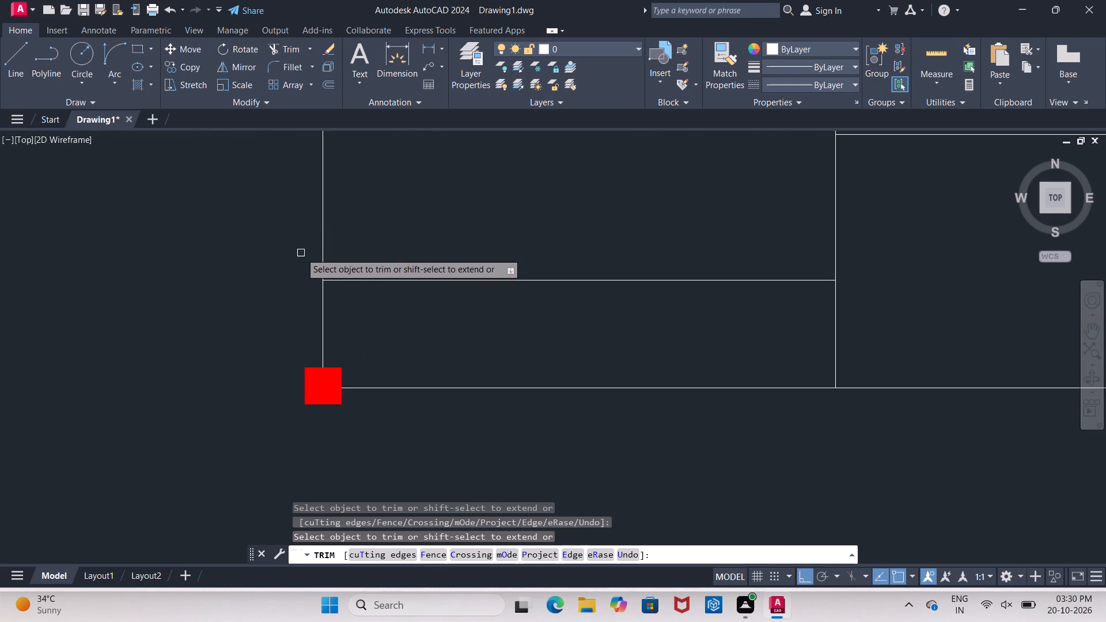
pyautogui.scroll(-6, 299, 258)
pyautogui.scroll(3, 301, 226)
pyautogui.scroll(-1, 238, 187)
pyautogui.scroll(-1, 255, 282)
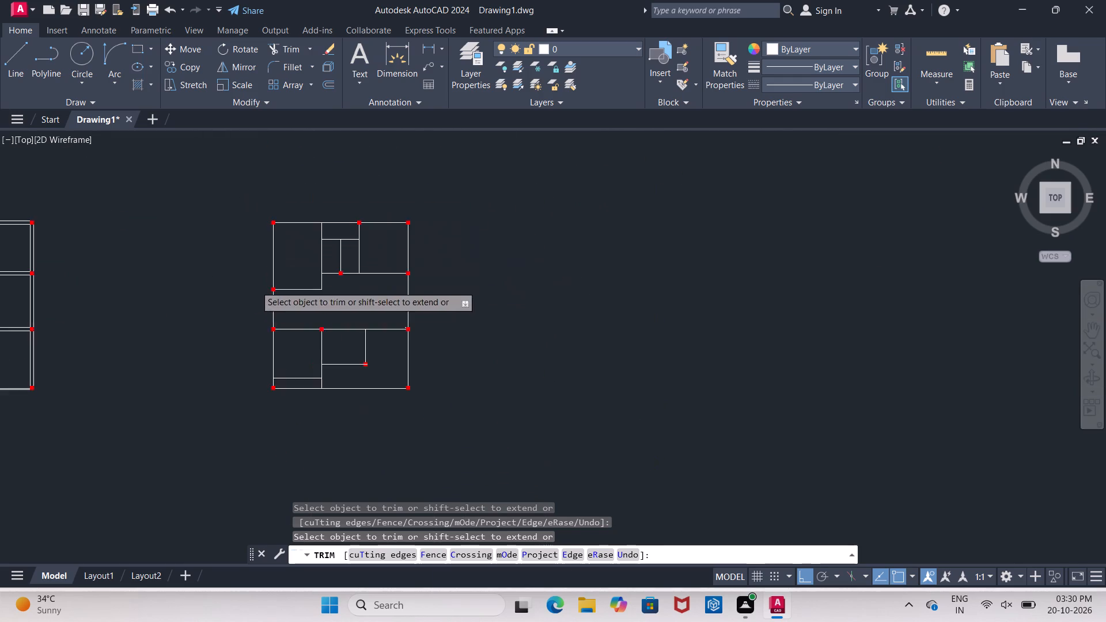
pyautogui.scroll(3, 296, 354)
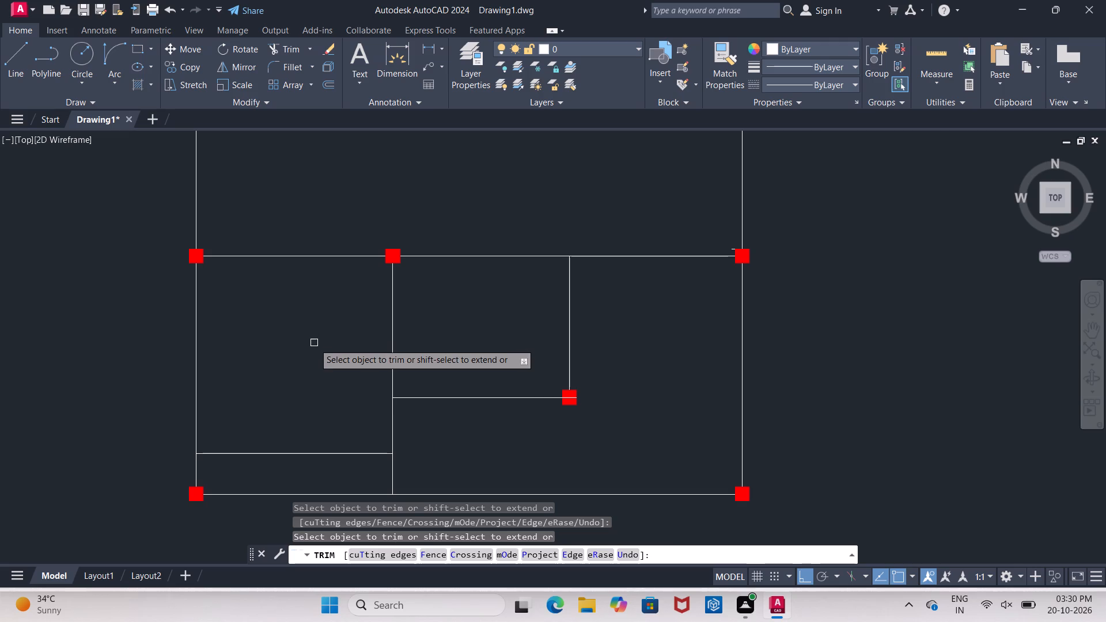
pyautogui.scroll(4, 584, 389)
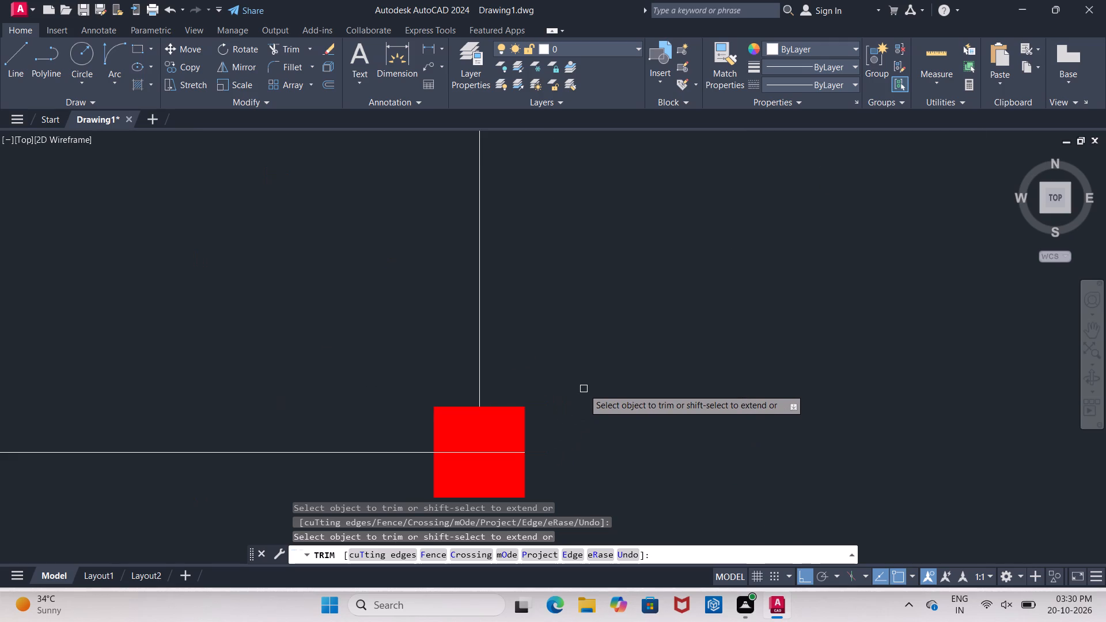
pyautogui.press('Escape')
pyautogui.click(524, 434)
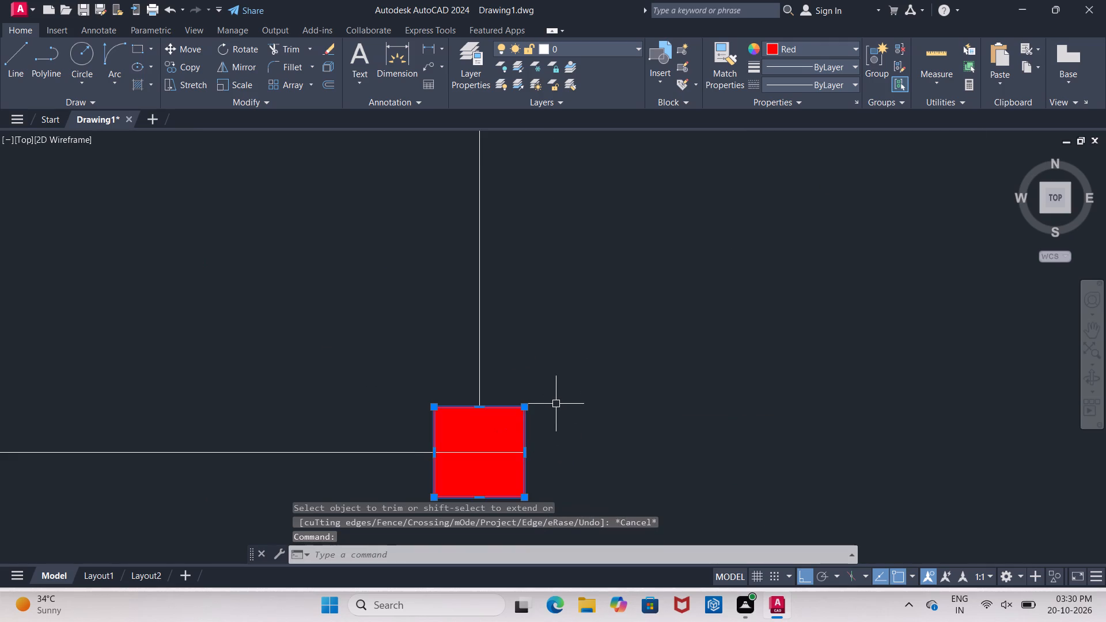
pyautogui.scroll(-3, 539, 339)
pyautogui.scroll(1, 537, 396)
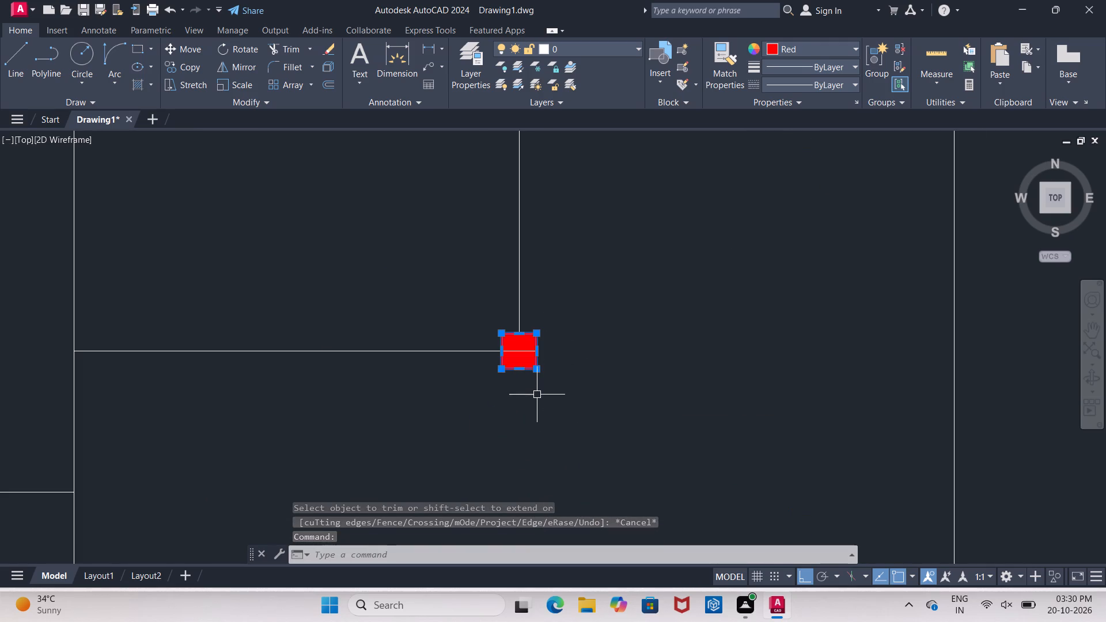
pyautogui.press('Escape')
# Shorten the lower middle room's bottom centre line so it ends at the centre of the corner column.
pyautogui.click(525, 351)
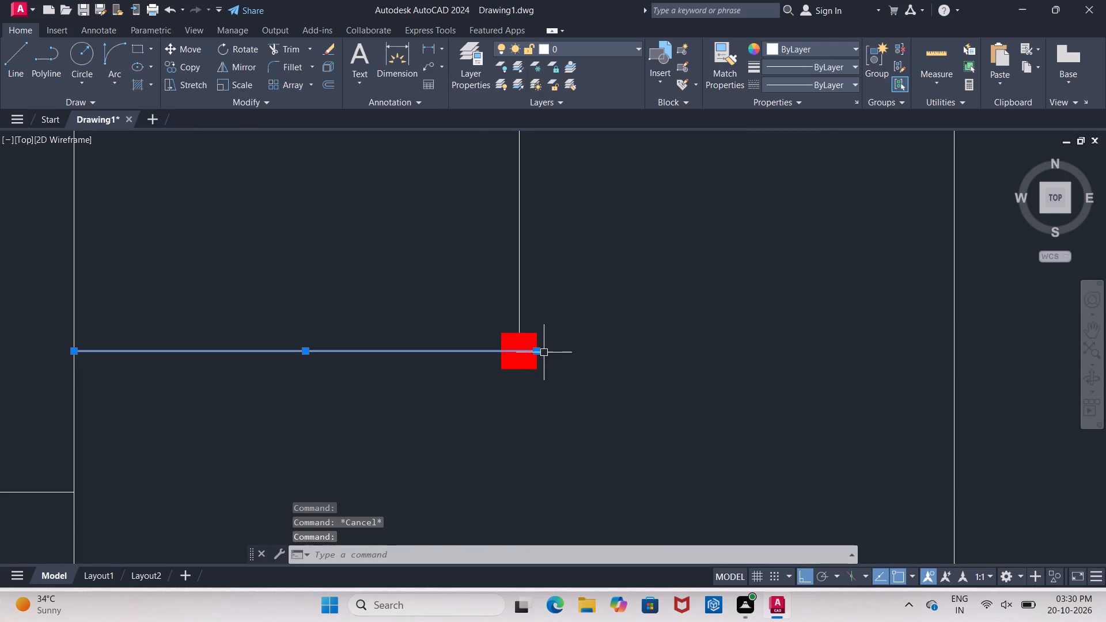
pyautogui.click(538, 351)
pyautogui.click(517, 351)
pyautogui.press('Escape')
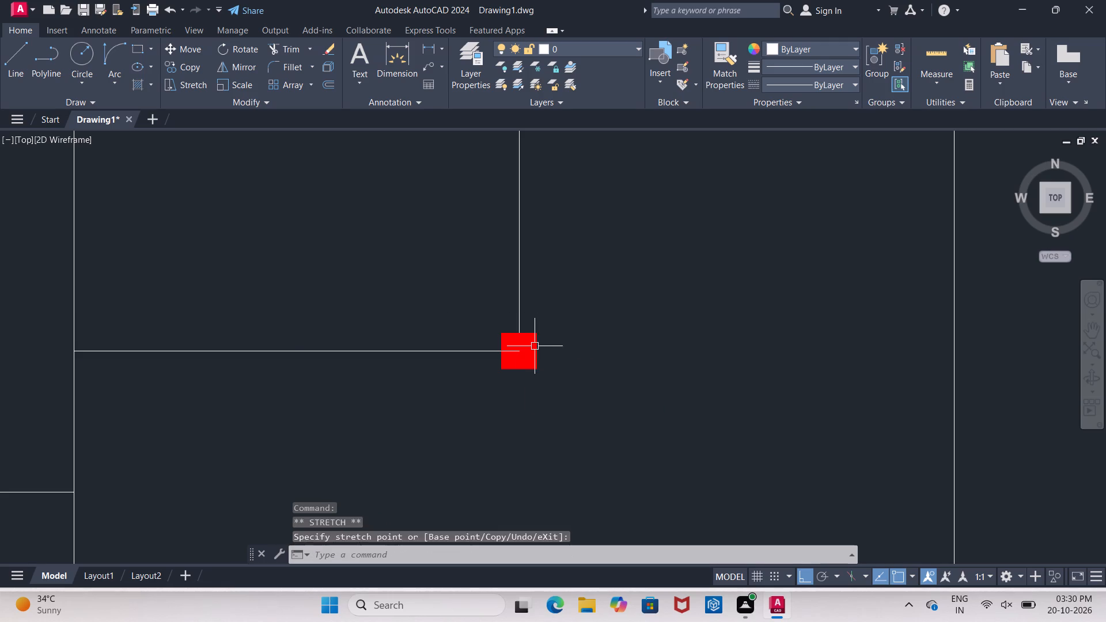
pyautogui.press('Escape')
# Shorten the lower middle room's far vertical centre line so it ends at the same corner column's centre.
pyautogui.click(518, 318)
pyautogui.press('Escape')
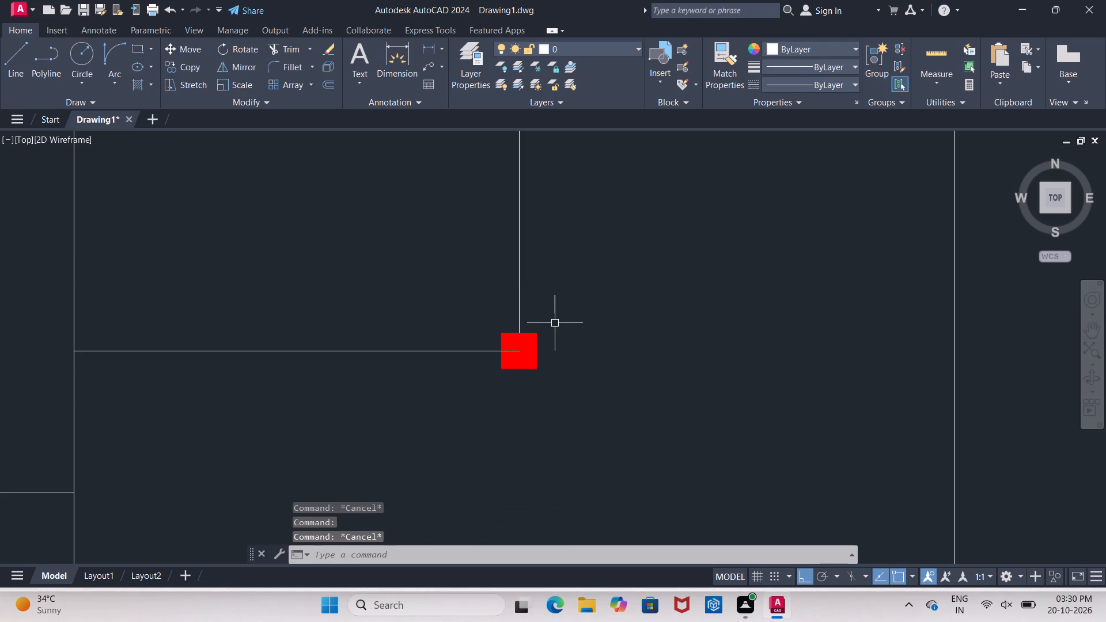
pyautogui.click(519, 322)
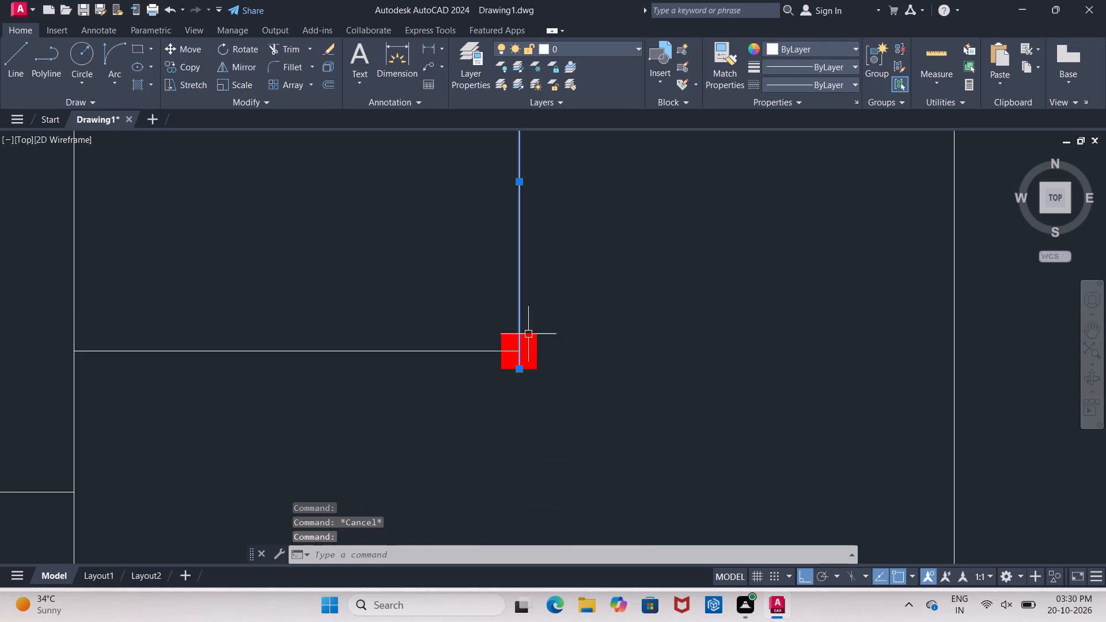
pyautogui.click(520, 370)
pyautogui.click(520, 354)
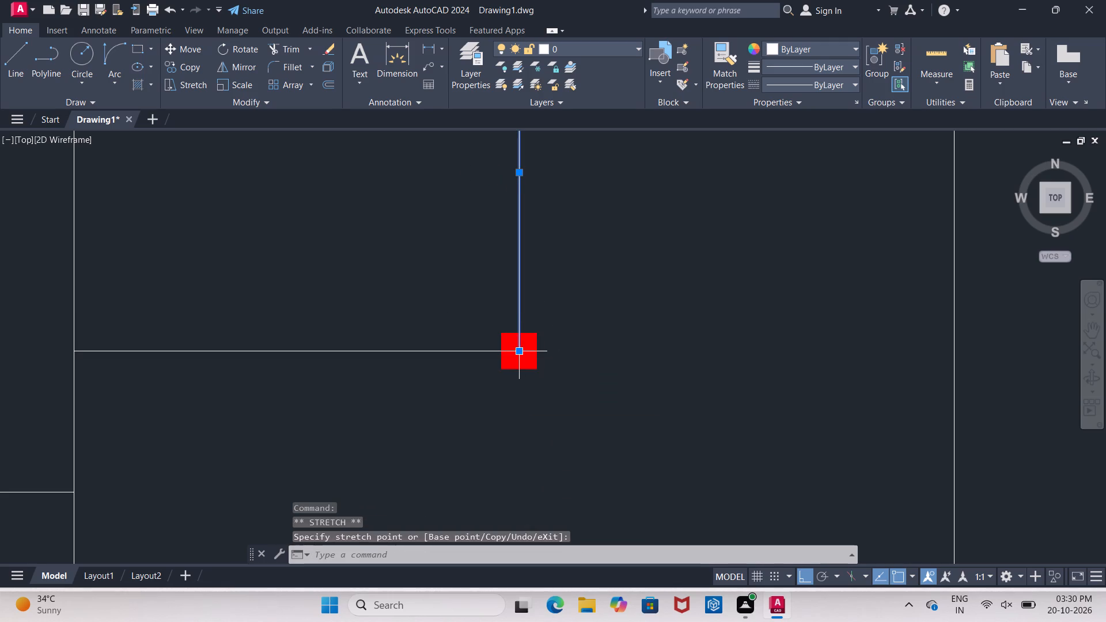
pyautogui.press('Escape')
pyautogui.scroll(-3, 465, 276)
pyautogui.scroll(3, 639, 347)
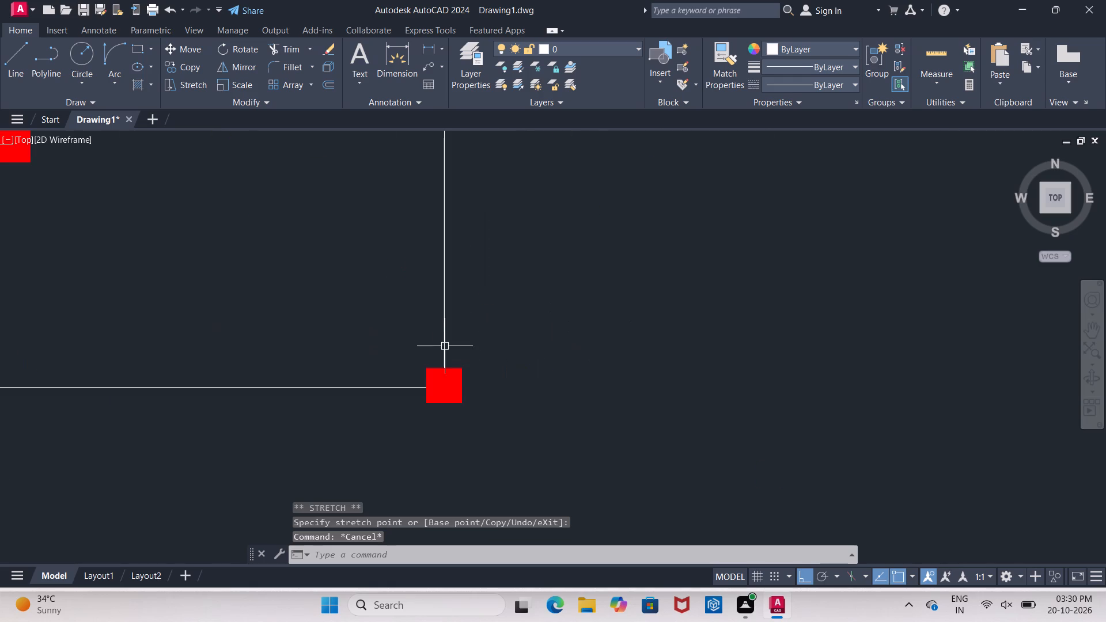
# Shorten the bottom ends of both outer vertical centre lines so they end at the centres of the bottom corner columns.
pyautogui.click(444, 345)
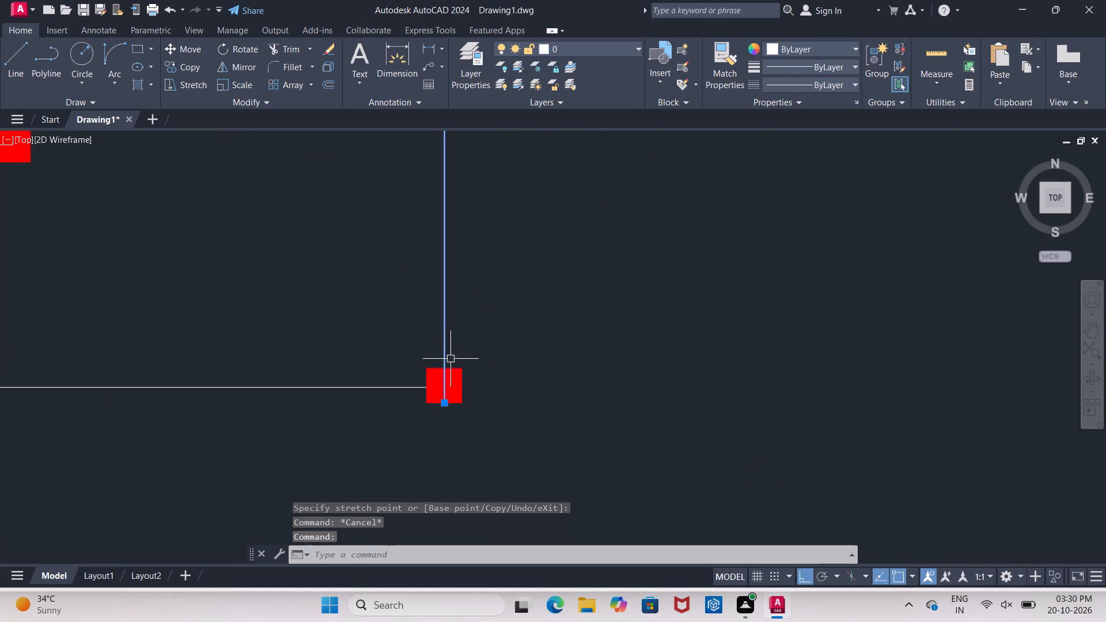
pyautogui.click(446, 403)
pyautogui.click(445, 385)
pyautogui.scroll(-4, 496, 358)
pyautogui.press('Escape')
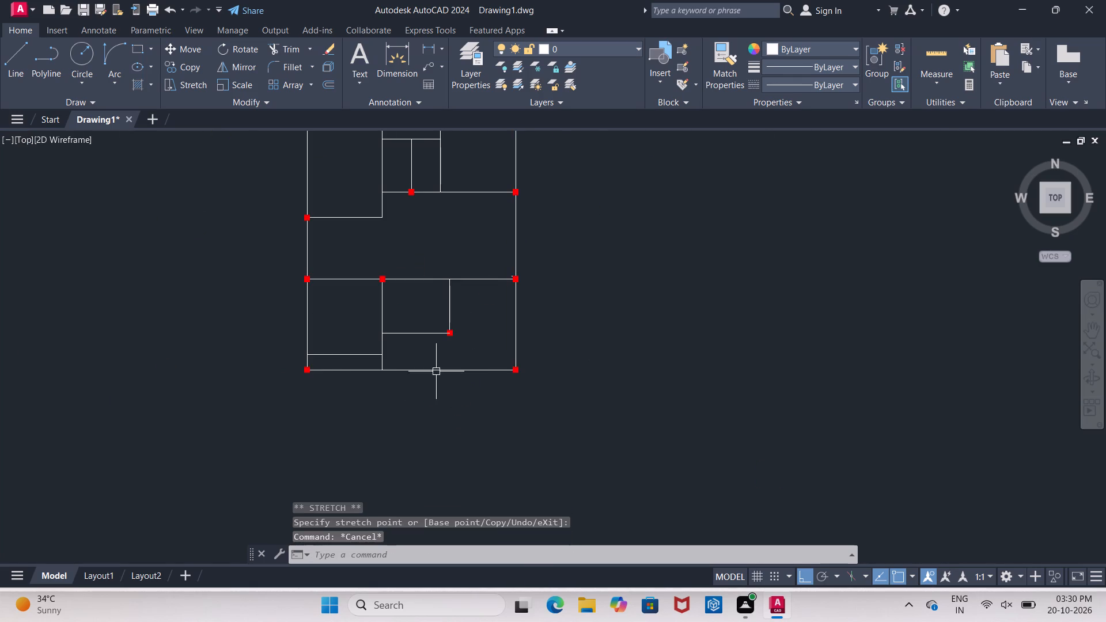
pyautogui.scroll(3, 308, 352)
pyautogui.click(298, 383)
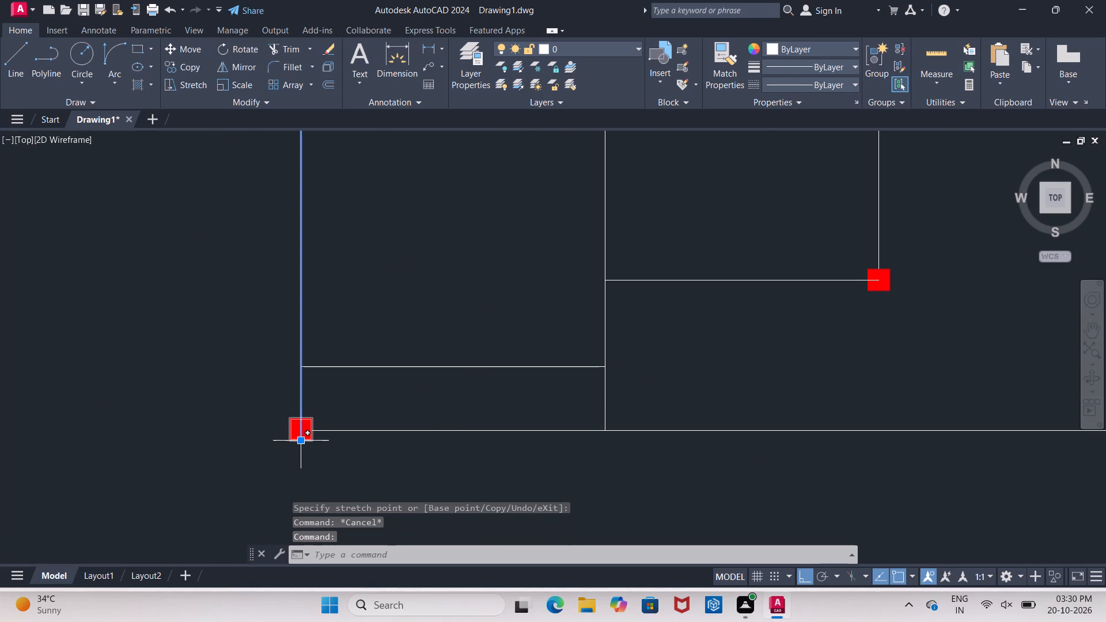
pyautogui.click(298, 441)
pyautogui.click(296, 430)
pyautogui.press('Escape')
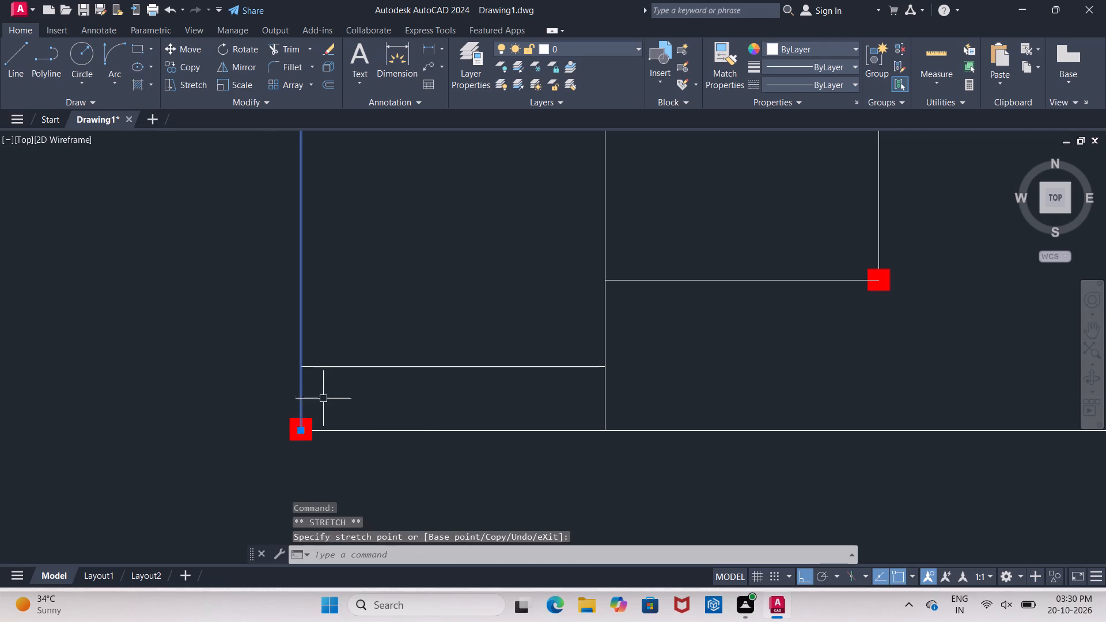
pyautogui.scroll(-3, 329, 396)
# Shorten the left end of the horizontal centre line along the top of the lower rooms to the outer column's centre.
pyautogui.scroll(5, 326, 352)
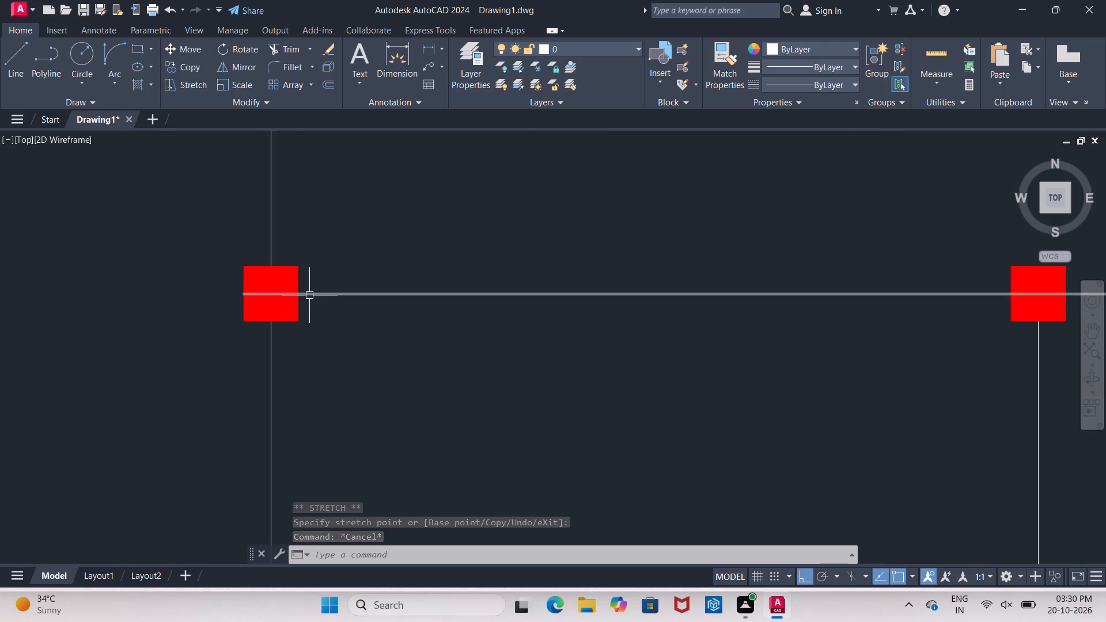
pyautogui.click(261, 294)
pyautogui.press('Escape')
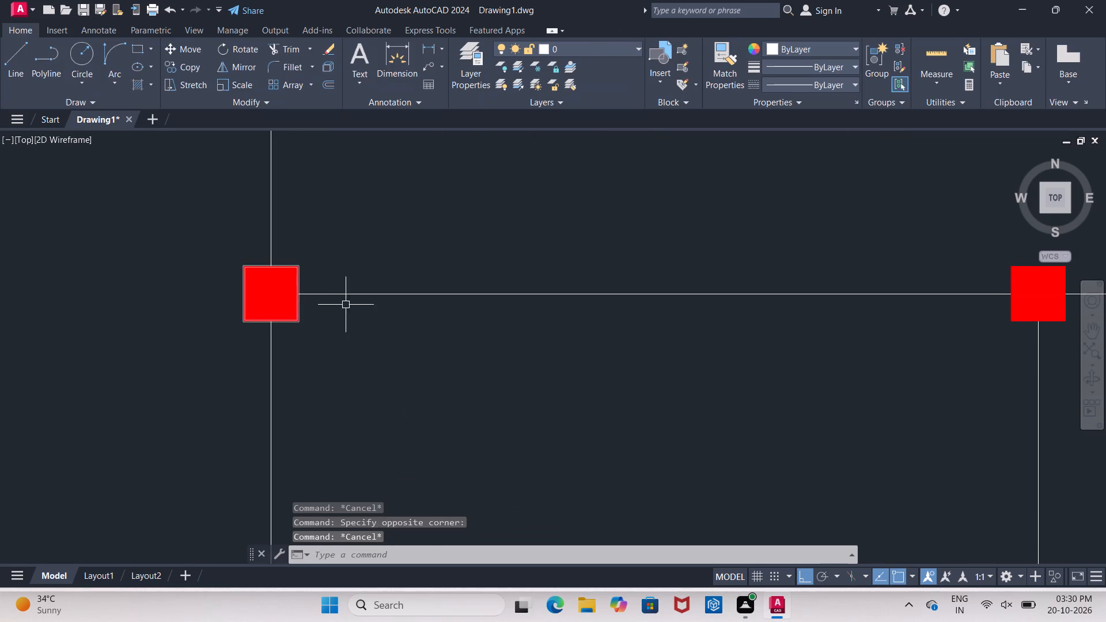
pyautogui.click(358, 298)
pyautogui.click(358, 292)
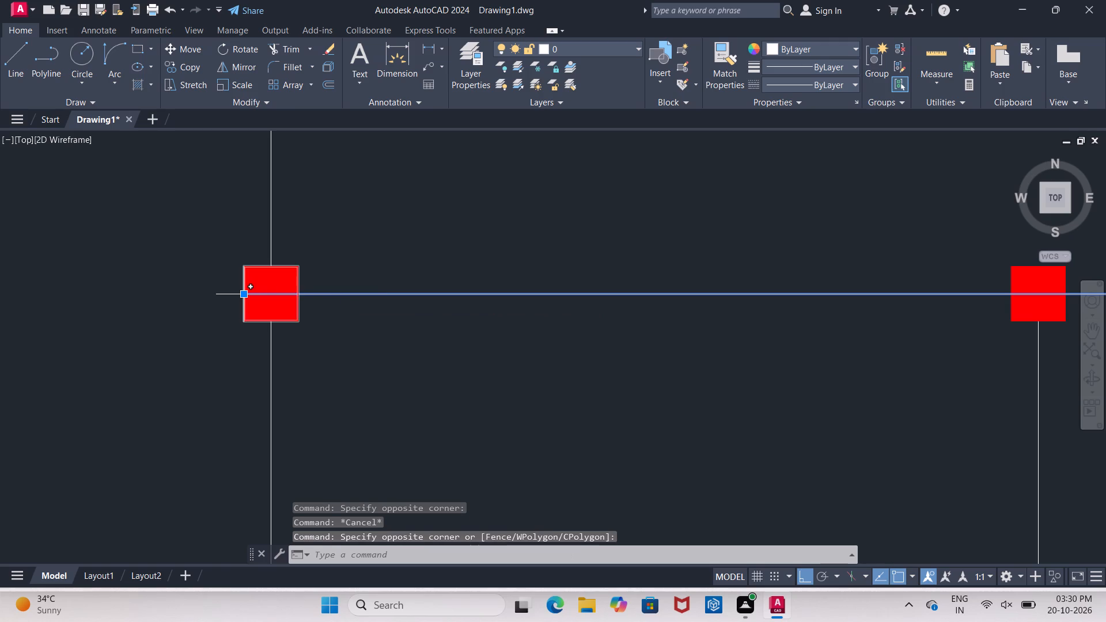
pyautogui.click(243, 293)
pyautogui.click(267, 294)
pyautogui.scroll(-3, 252, 295)
pyautogui.press('Escape')
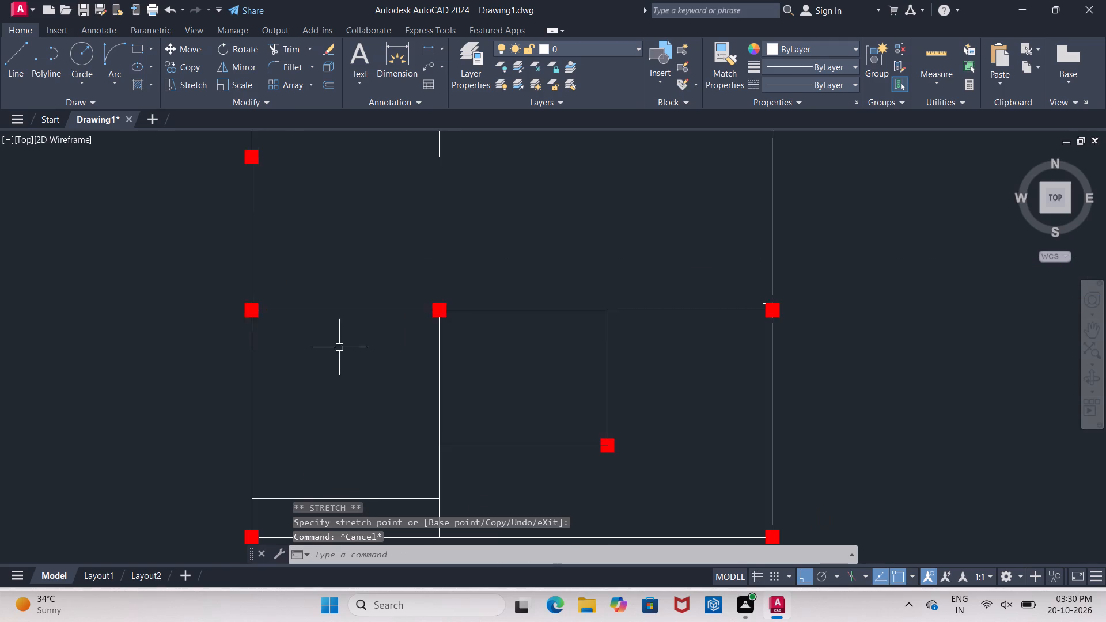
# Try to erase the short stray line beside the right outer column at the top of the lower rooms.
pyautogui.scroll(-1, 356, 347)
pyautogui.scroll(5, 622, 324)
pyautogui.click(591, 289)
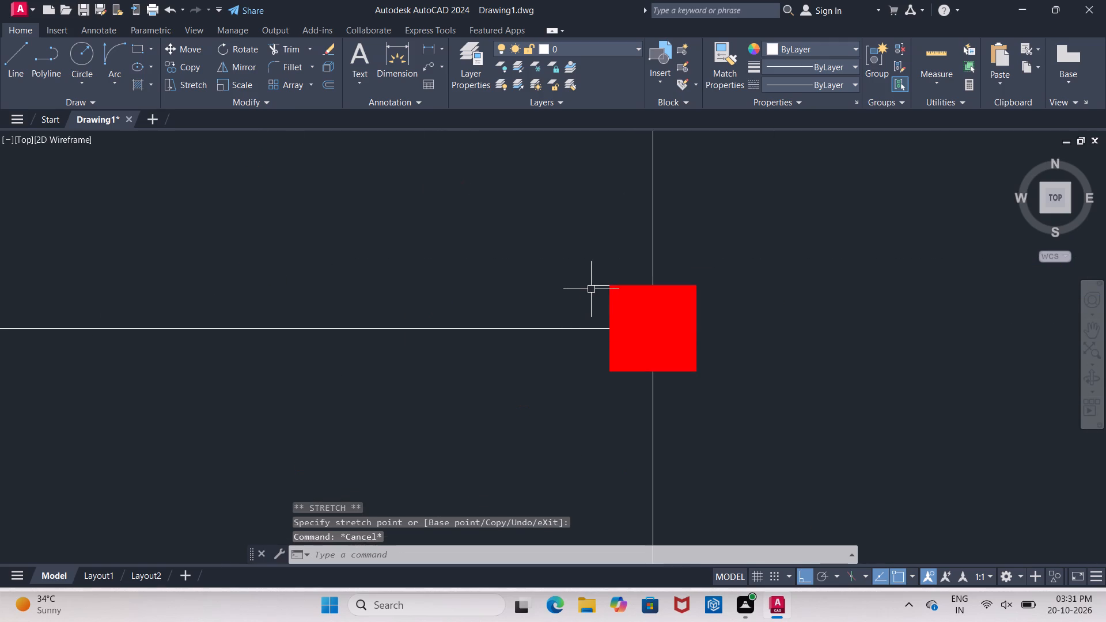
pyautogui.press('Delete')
# Shorten the right end of the centre line above the lower rooms by 4 1/2" to the outer column's centre.
pyautogui.click(573, 331)
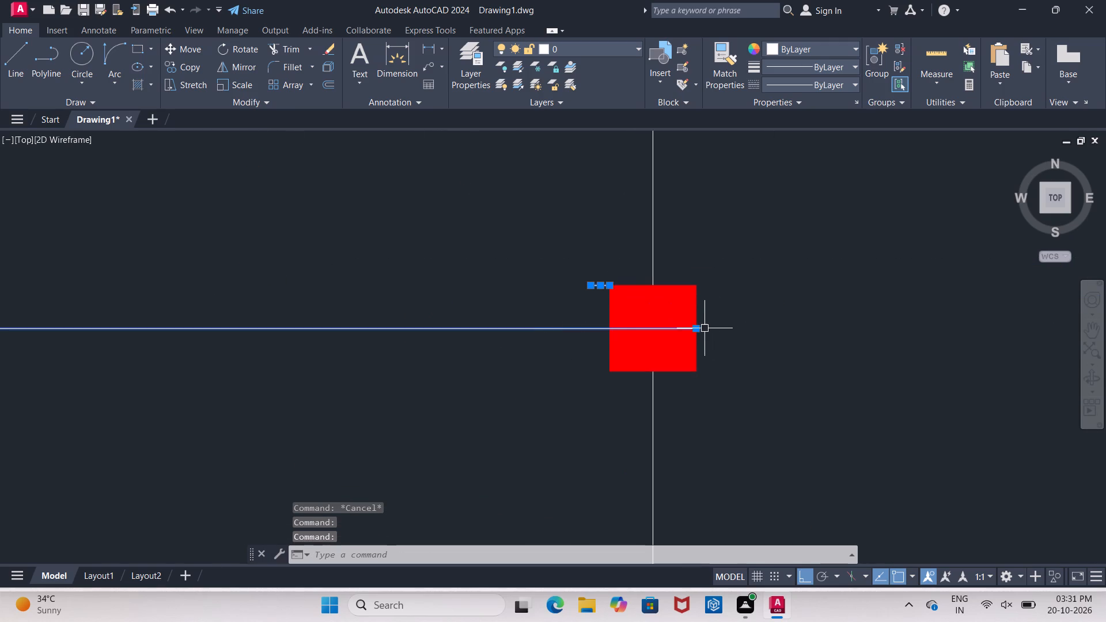
pyautogui.click(697, 329)
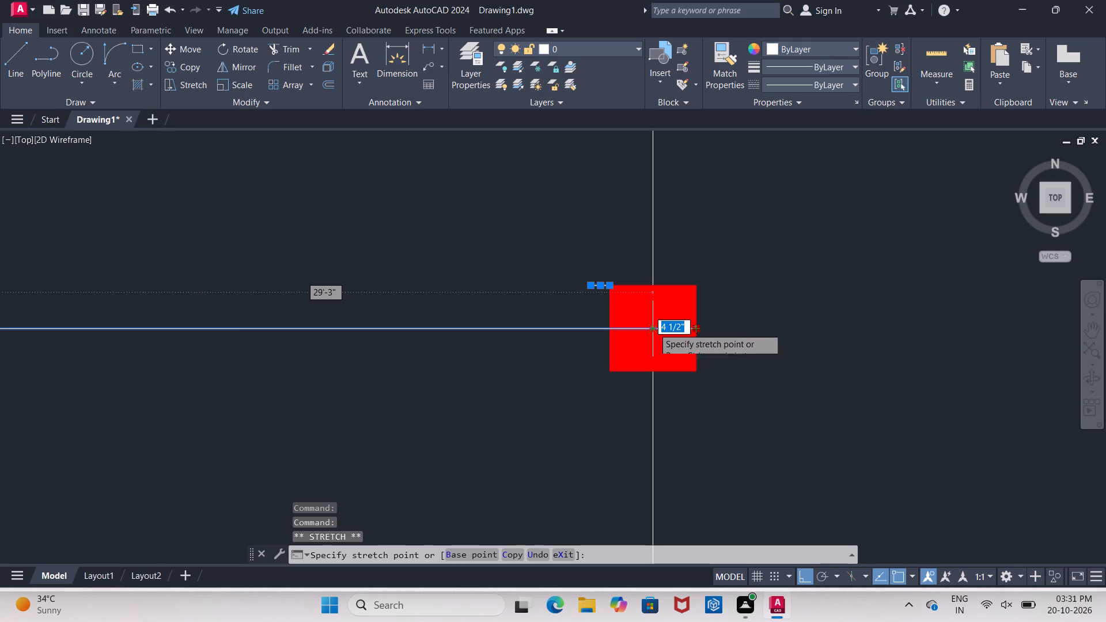
pyautogui.click(653, 328)
pyautogui.scroll(-5, 641, 321)
pyautogui.press('Escape')
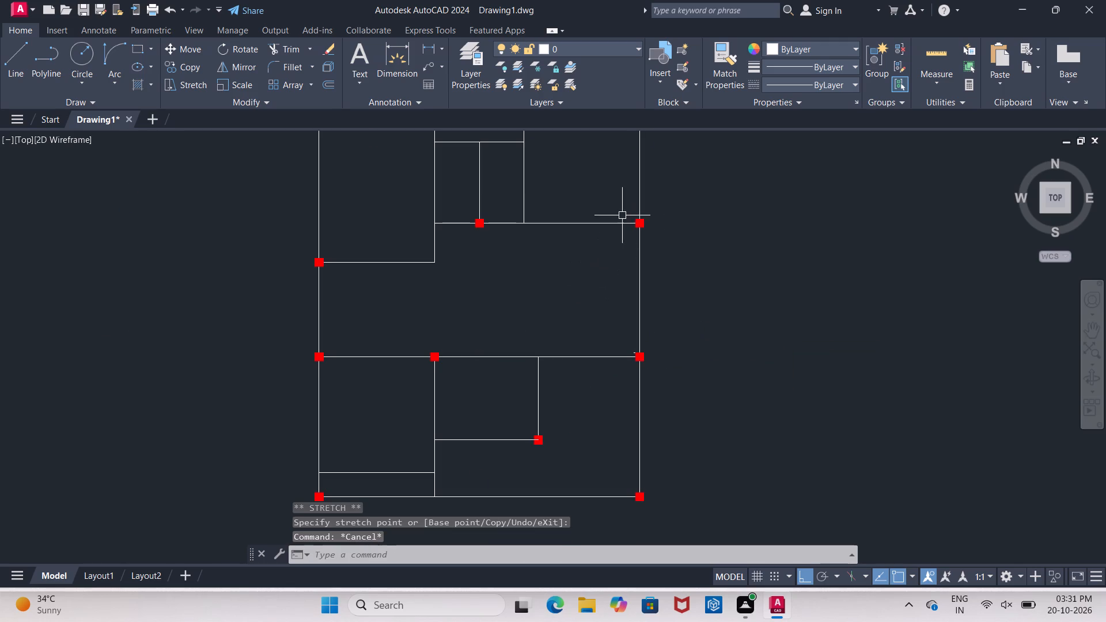
# Shorten the bottom end of the vertical centre line between the two small upper middle rooms to its column's centre.
pyautogui.scroll(4, 619, 215)
pyautogui.scroll(-5, 616, 260)
pyautogui.scroll(4, 564, 280)
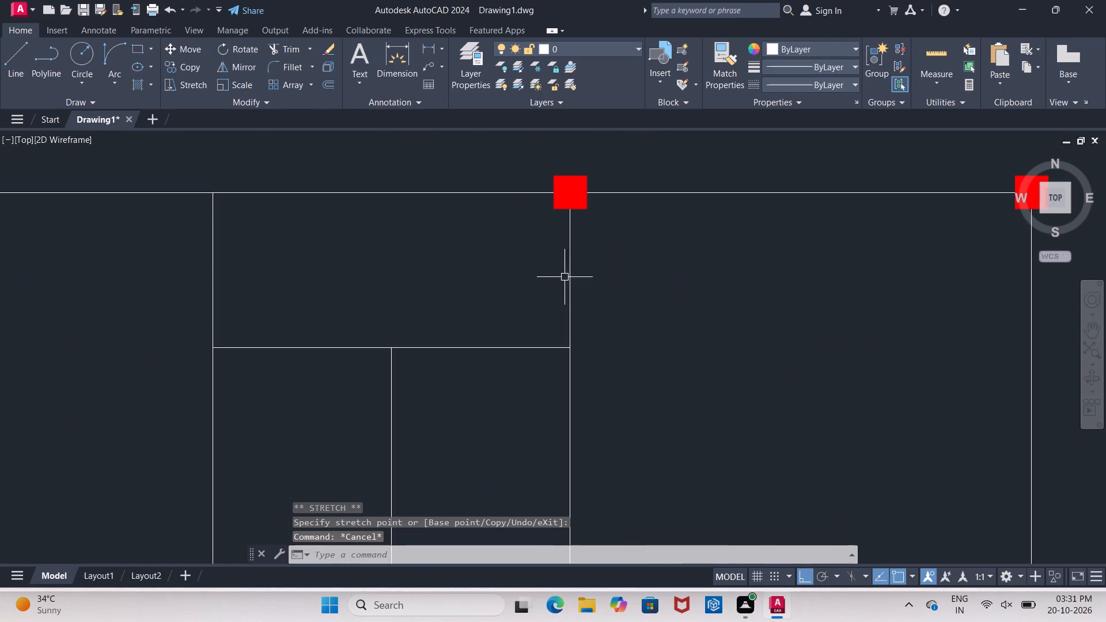
pyautogui.scroll(-2, 579, 282)
pyautogui.scroll(3, 289, 282)
pyautogui.scroll(-4, 343, 260)
pyautogui.scroll(3, 421, 352)
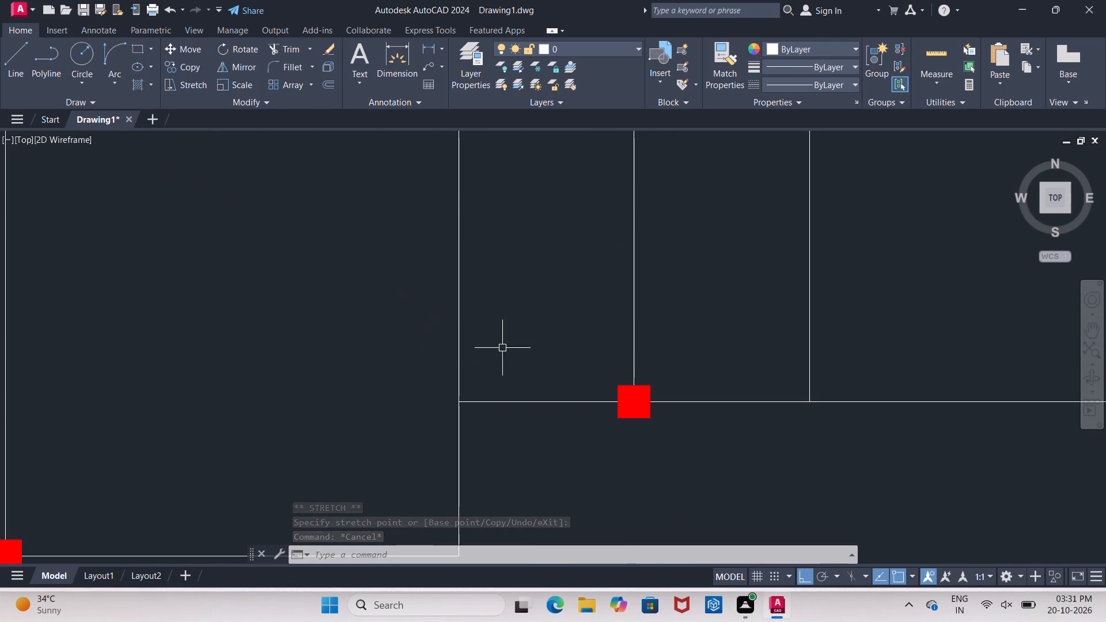
pyautogui.click(632, 333)
pyautogui.click(635, 420)
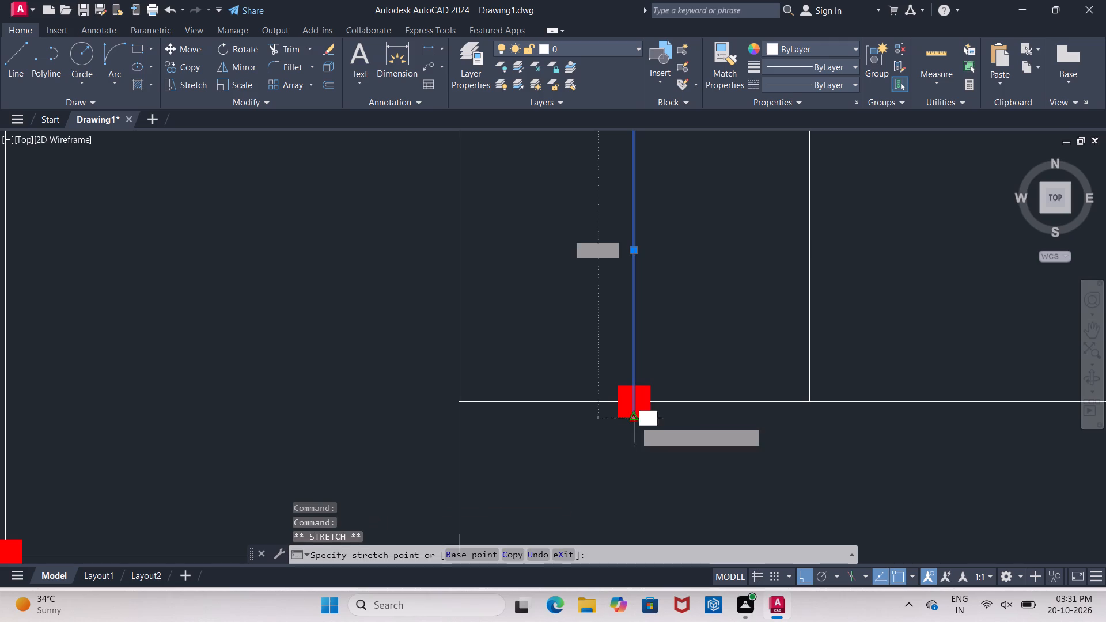
pyautogui.click(636, 399)
pyautogui.press('Escape')
# Shorten the top end of the upper-right room's inner vertical centre line to the centre of the top middle column.
pyautogui.scroll(-2, 503, 373)
pyautogui.scroll(4, 622, 201)
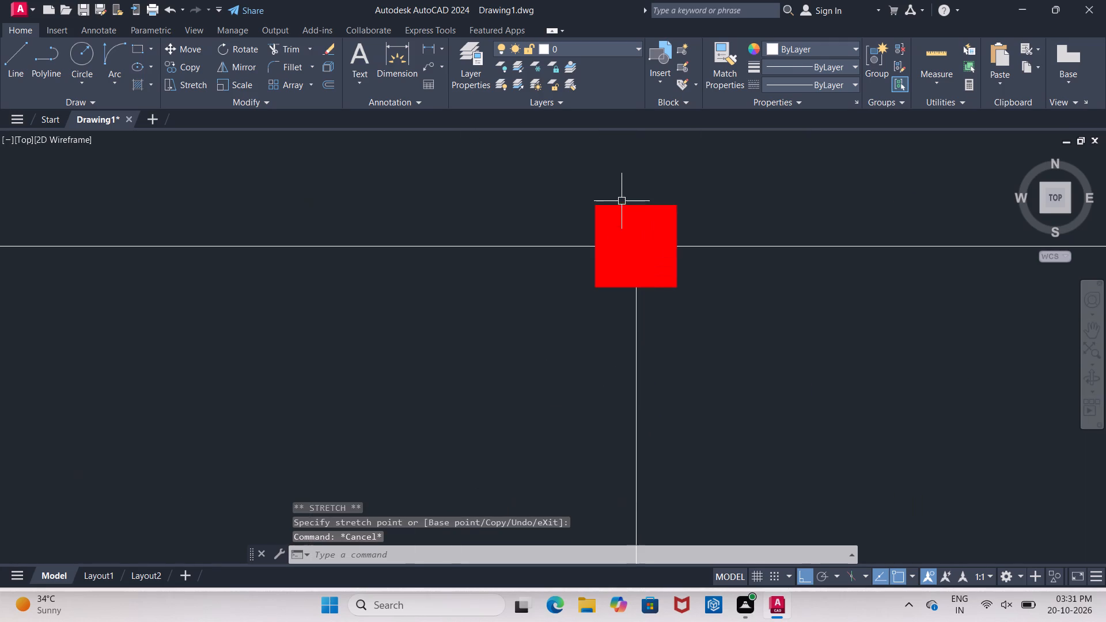
pyautogui.click(635, 336)
pyautogui.click(638, 202)
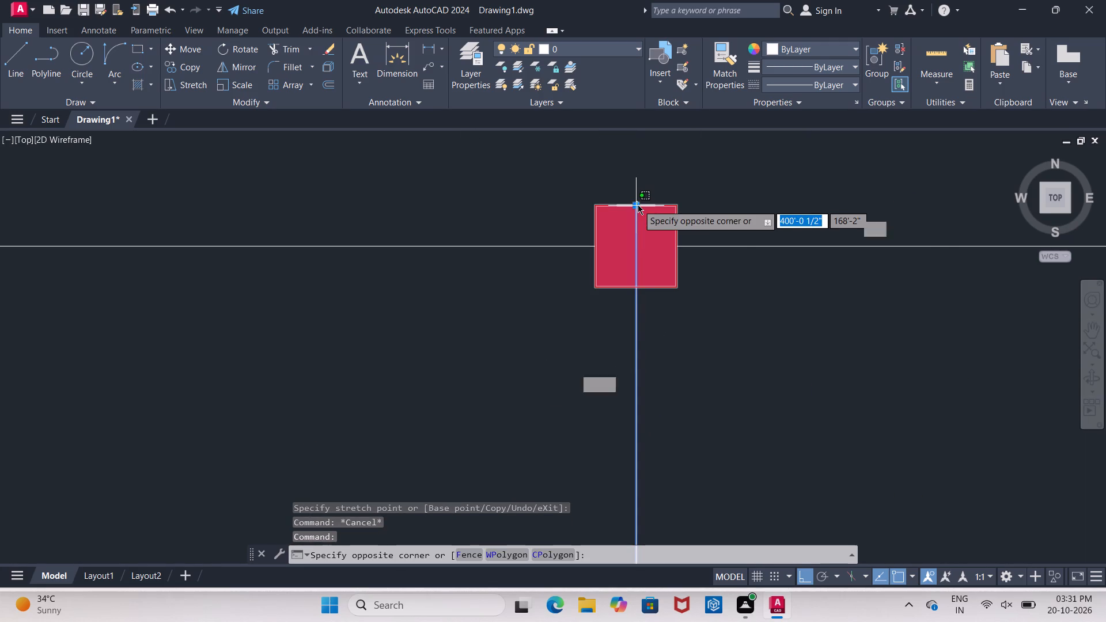
pyautogui.press('Escape')
pyautogui.press('Escape')
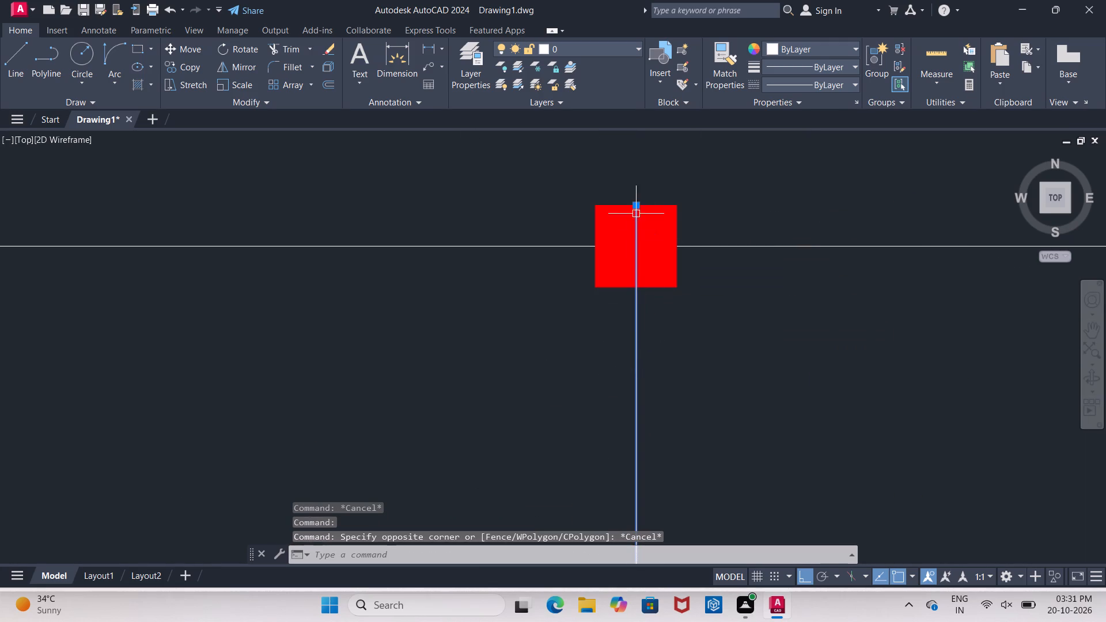
pyautogui.click(637, 206)
pyautogui.click(635, 250)
pyautogui.press('Escape')
pyautogui.scroll(-1, 579, 256)
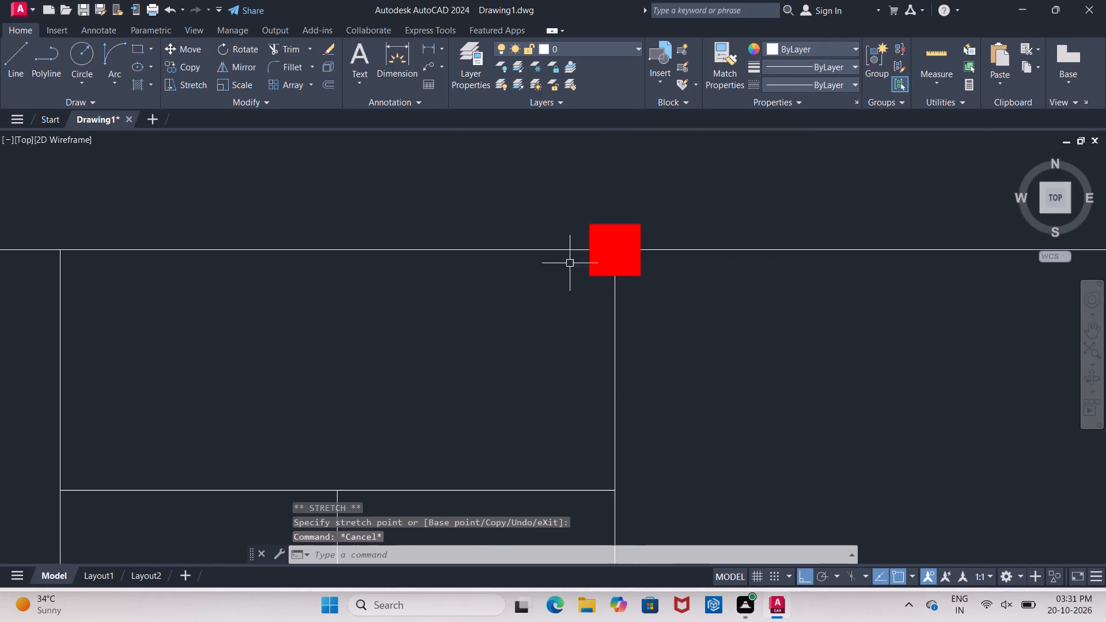
# Shorten the top ends of both outer vertical centre lines so they end at the centres of the top corner columns.
pyautogui.scroll(-2, 556, 274)
pyautogui.click(69, 311)
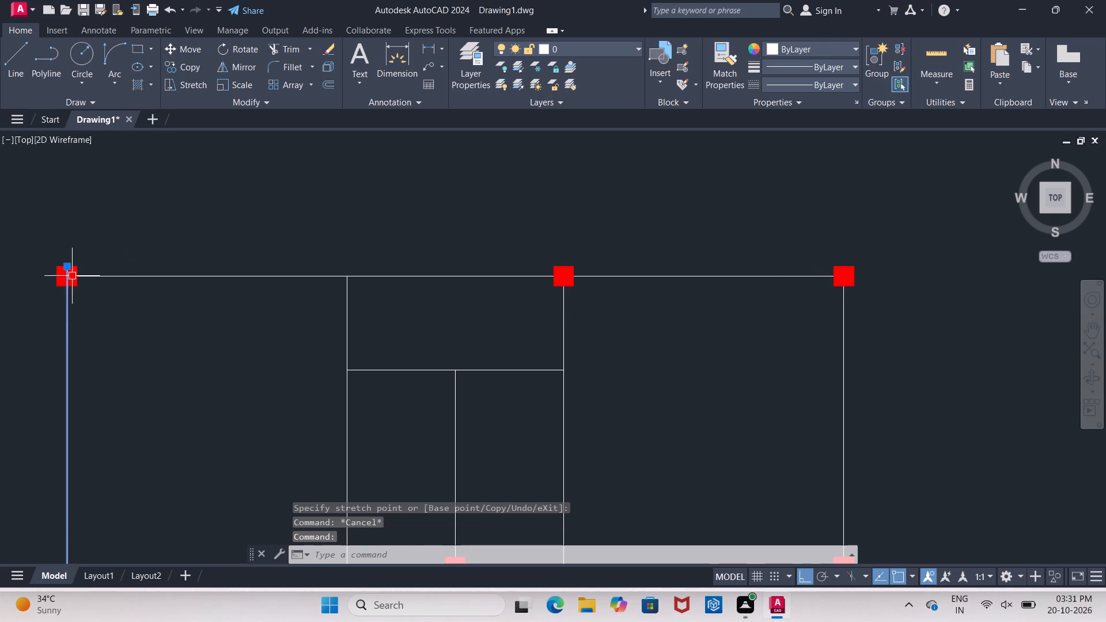
pyautogui.click(68, 264)
pyautogui.click(68, 275)
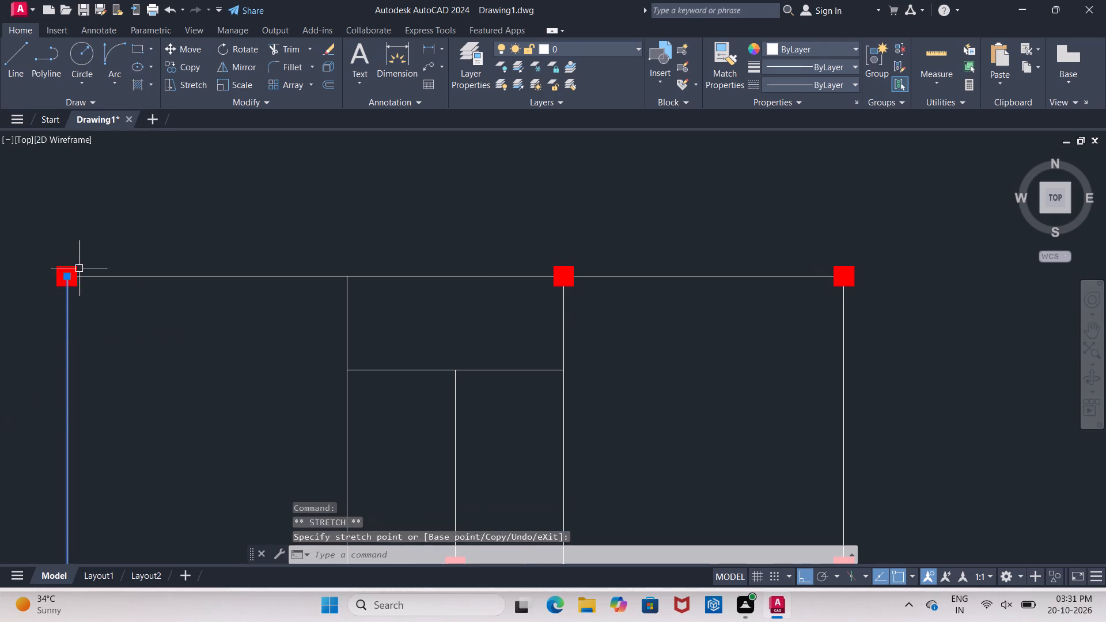
pyautogui.press('Escape')
pyautogui.click(844, 332)
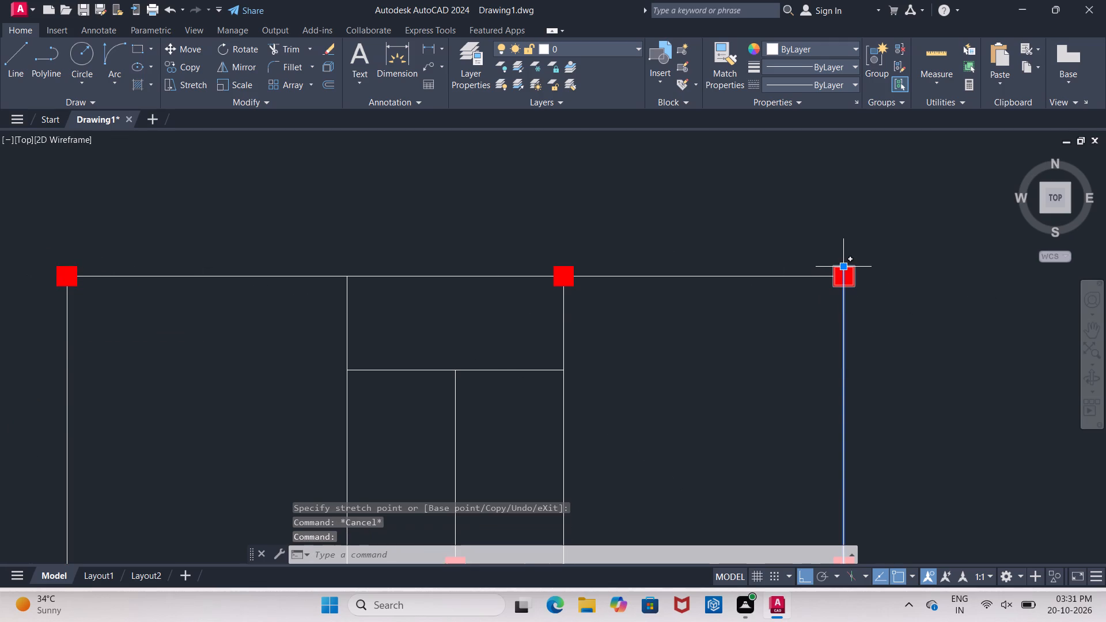
pyautogui.click(844, 267)
pyautogui.click(846, 276)
pyautogui.press('Escape')
pyautogui.scroll(-2, 745, 217)
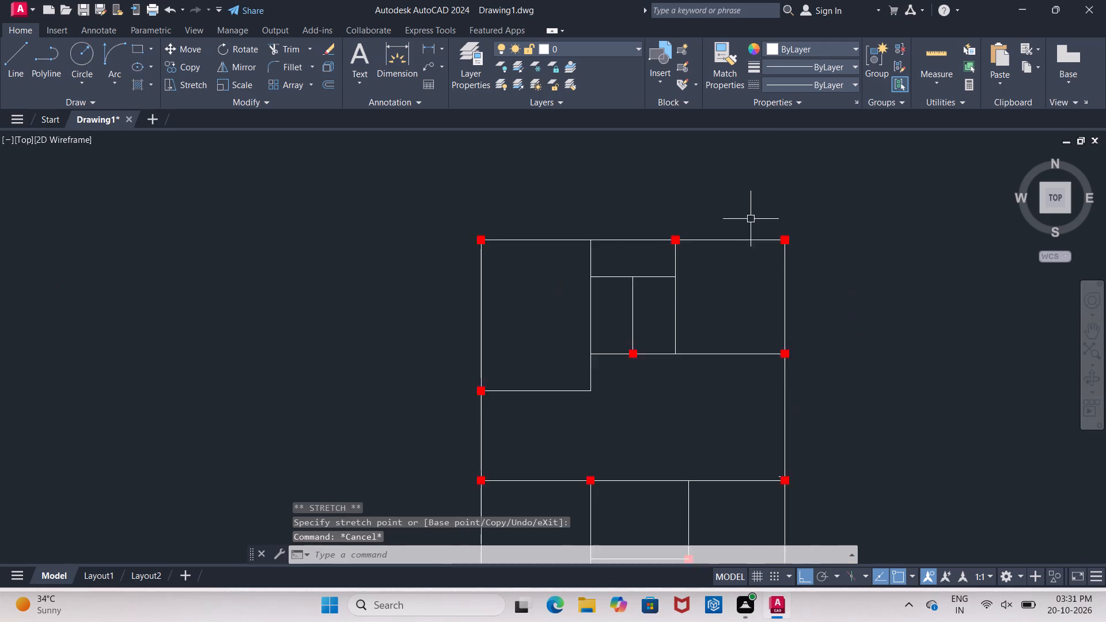
# Shorten the left end of the upper-left room's bottom centre line so it ends at the outer column's centre.
pyautogui.scroll(-2, 752, 219)
pyautogui.scroll(3, 719, 270)
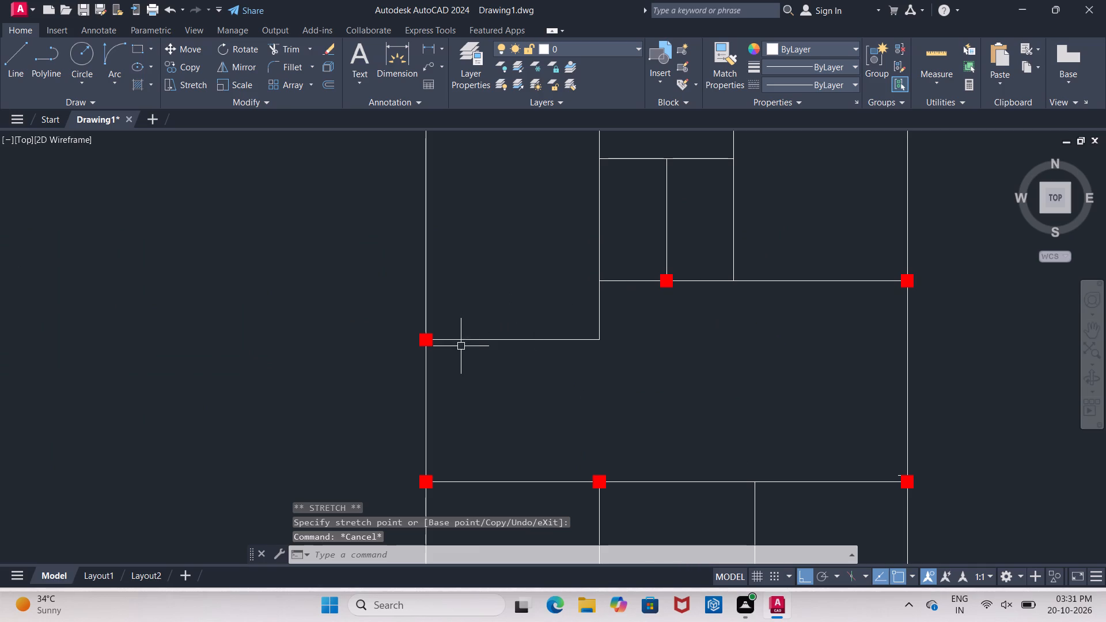
pyautogui.click(462, 339)
pyautogui.scroll(3, 411, 340)
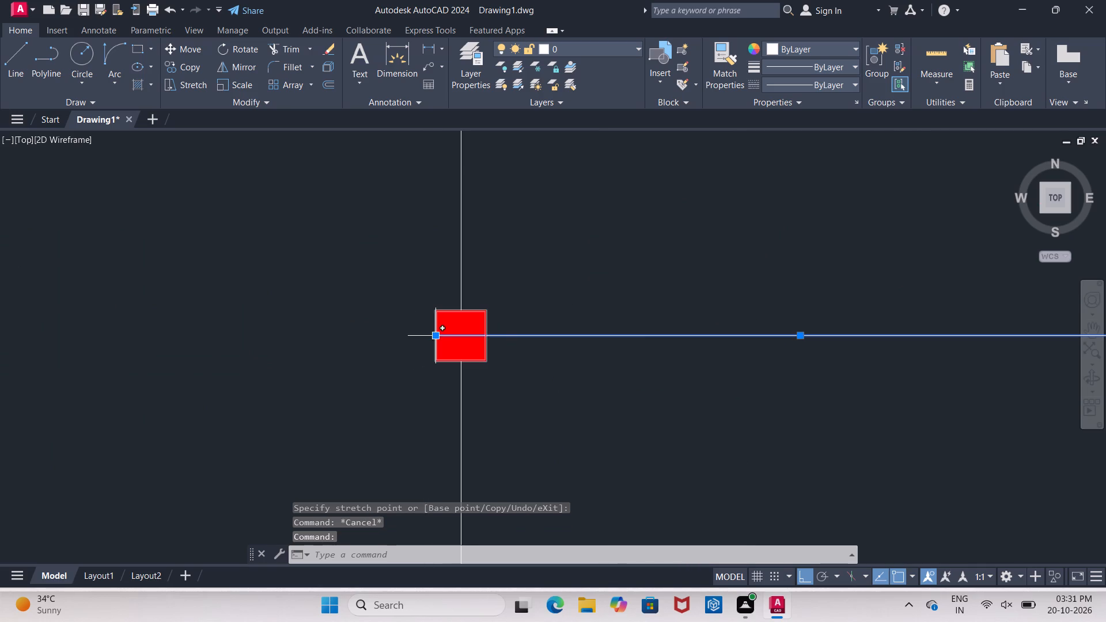
pyautogui.click(437, 335)
pyautogui.click(463, 333)
pyautogui.press('Escape')
pyautogui.scroll(-5, 316, 214)
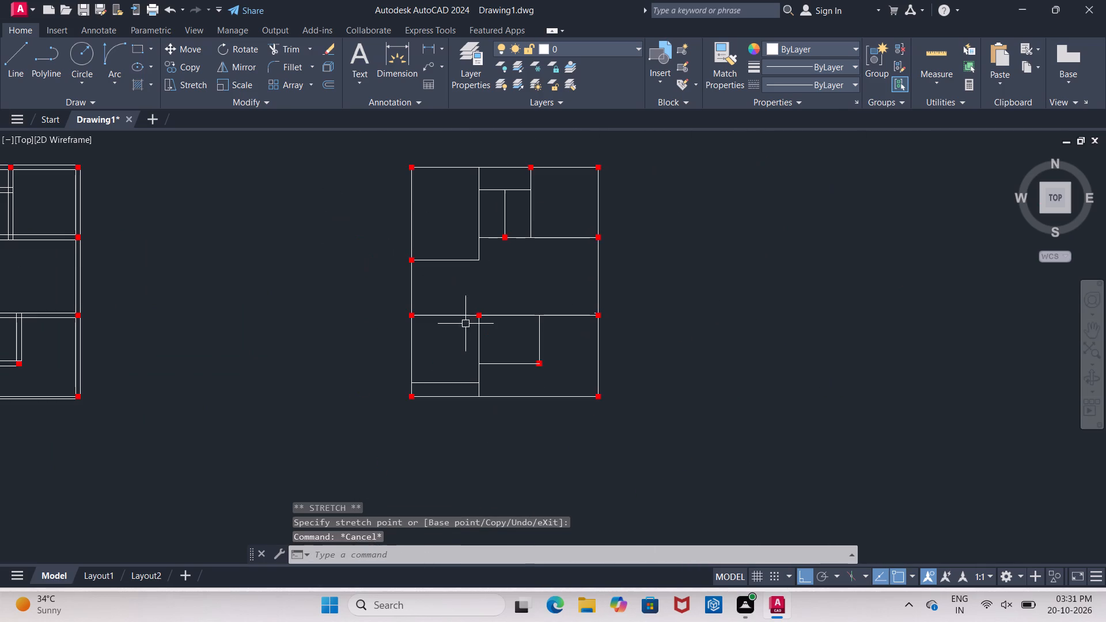
pyautogui.press('Escape')
# Shorten both ends of the plan's bottom outer centre line so they end at the centres of the corner columns.
pyautogui.scroll(3, 503, 378)
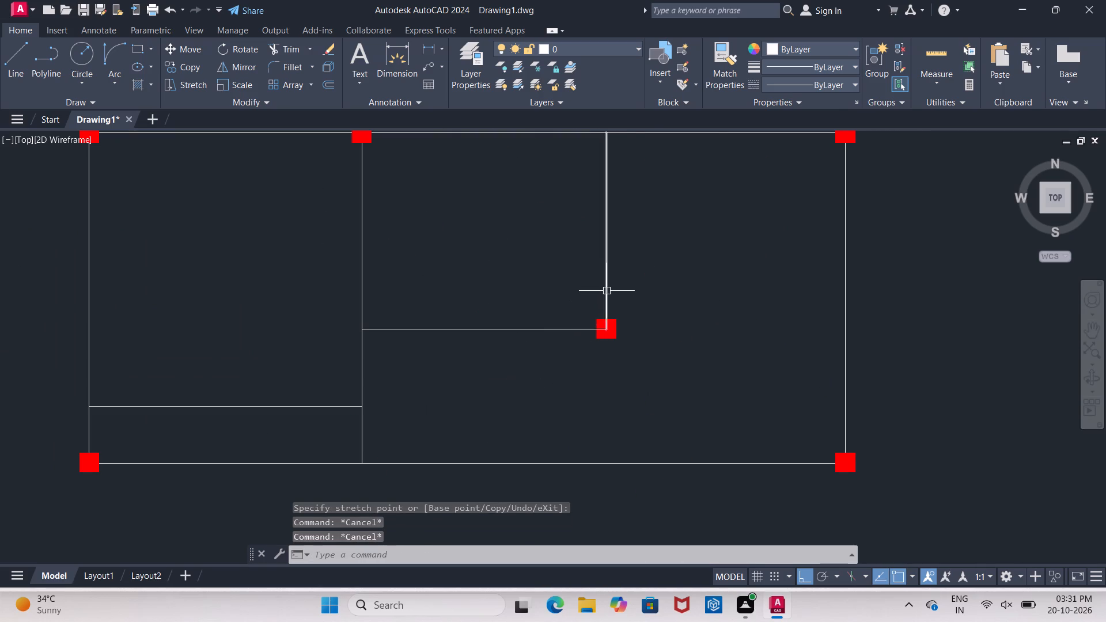
pyautogui.scroll(-2, 505, 303)
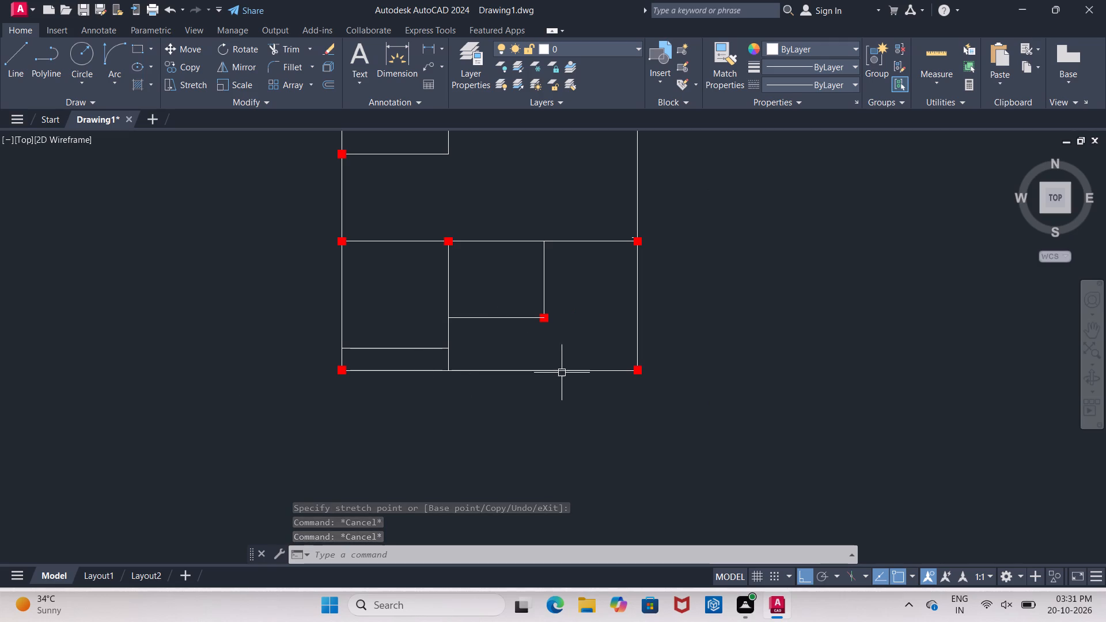
pyautogui.click(562, 369)
pyautogui.scroll(3, 657, 378)
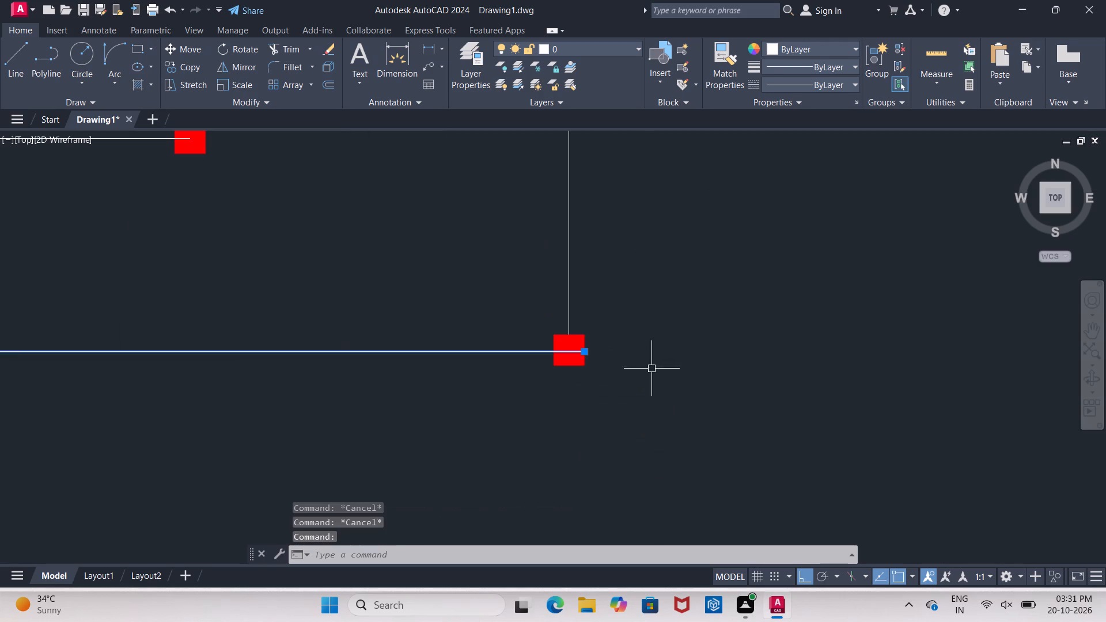
pyautogui.click(586, 350)
pyautogui.click(569, 351)
pyautogui.press('Escape')
pyautogui.scroll(-4, 596, 339)
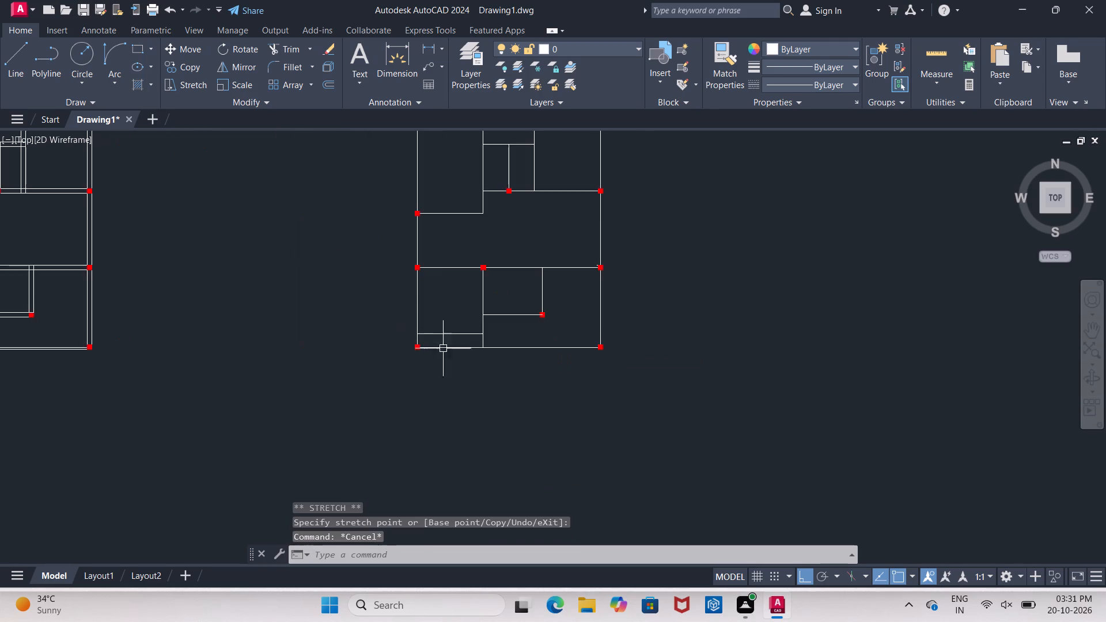
pyautogui.scroll(4, 403, 340)
pyautogui.click(475, 389)
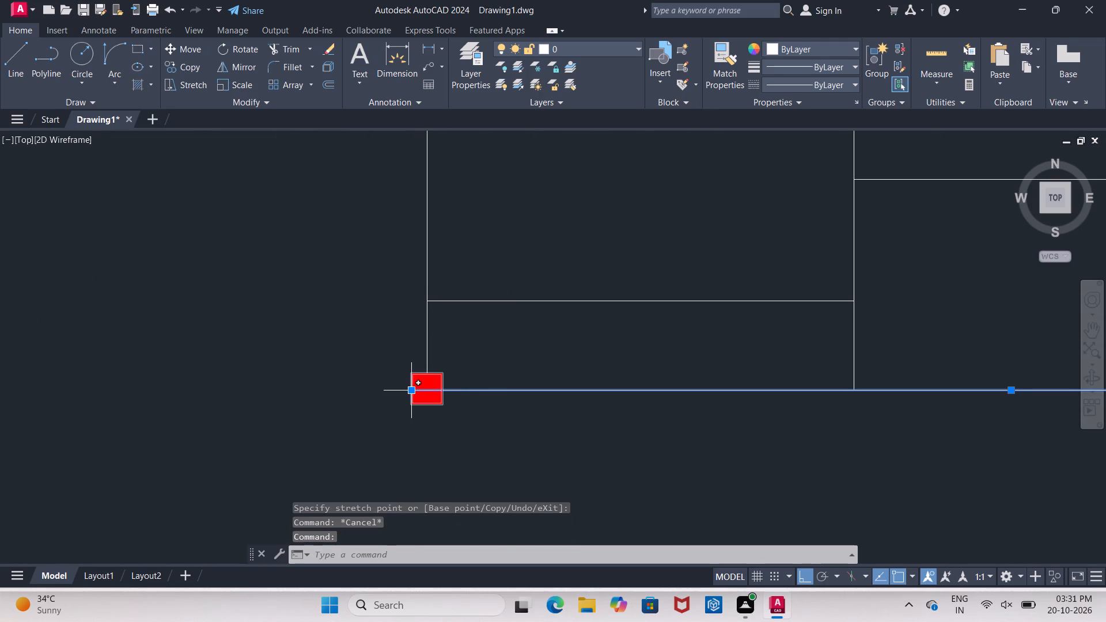
pyautogui.click(413, 388)
pyautogui.click(426, 385)
pyautogui.press('Escape')
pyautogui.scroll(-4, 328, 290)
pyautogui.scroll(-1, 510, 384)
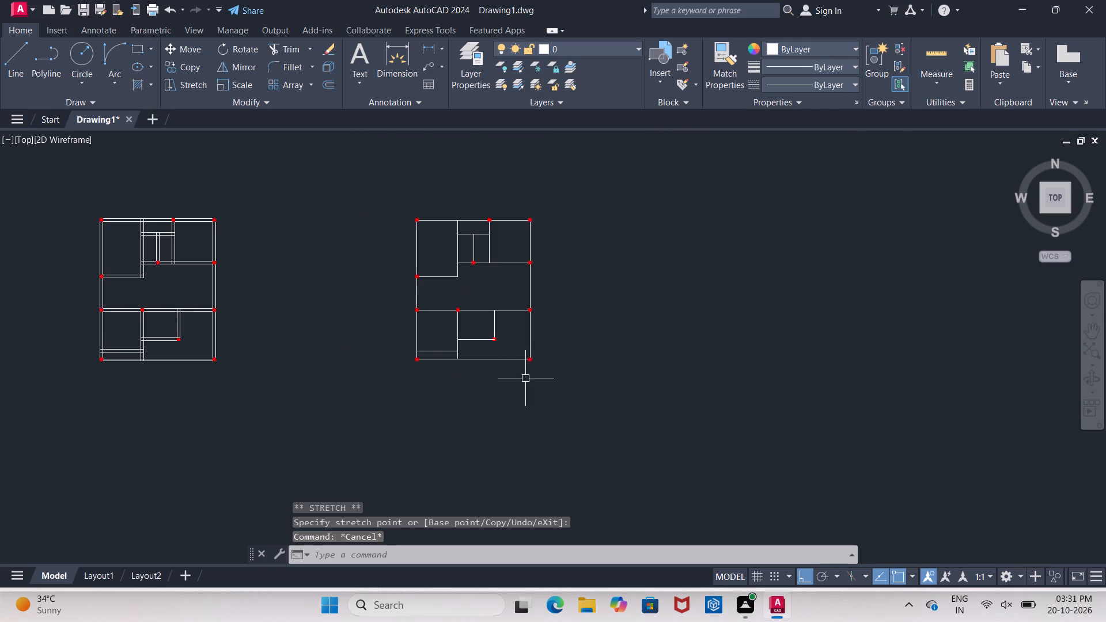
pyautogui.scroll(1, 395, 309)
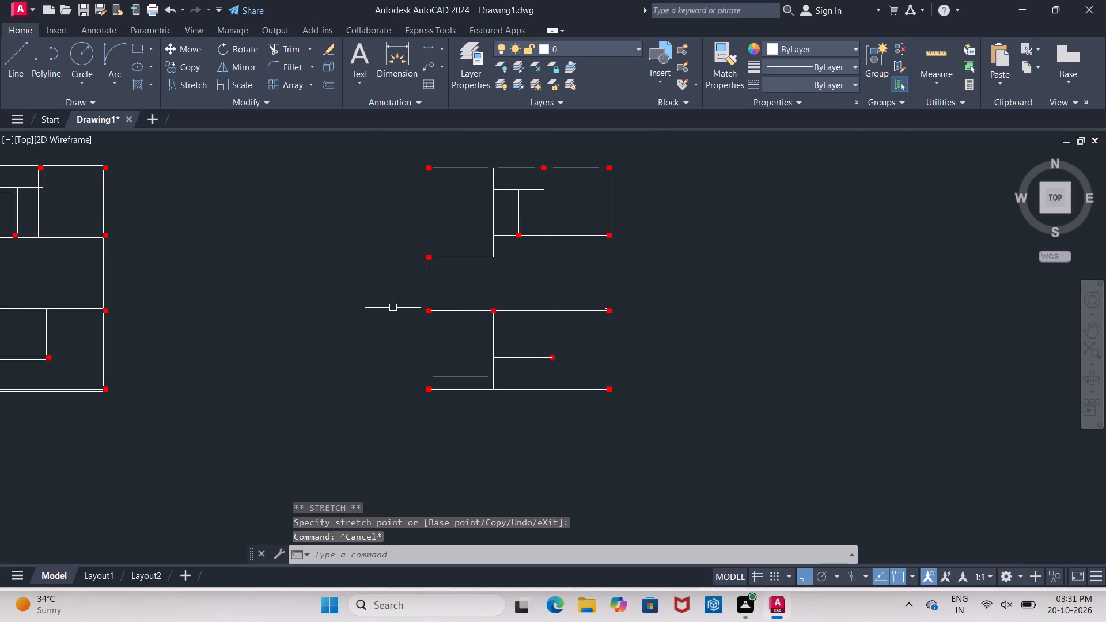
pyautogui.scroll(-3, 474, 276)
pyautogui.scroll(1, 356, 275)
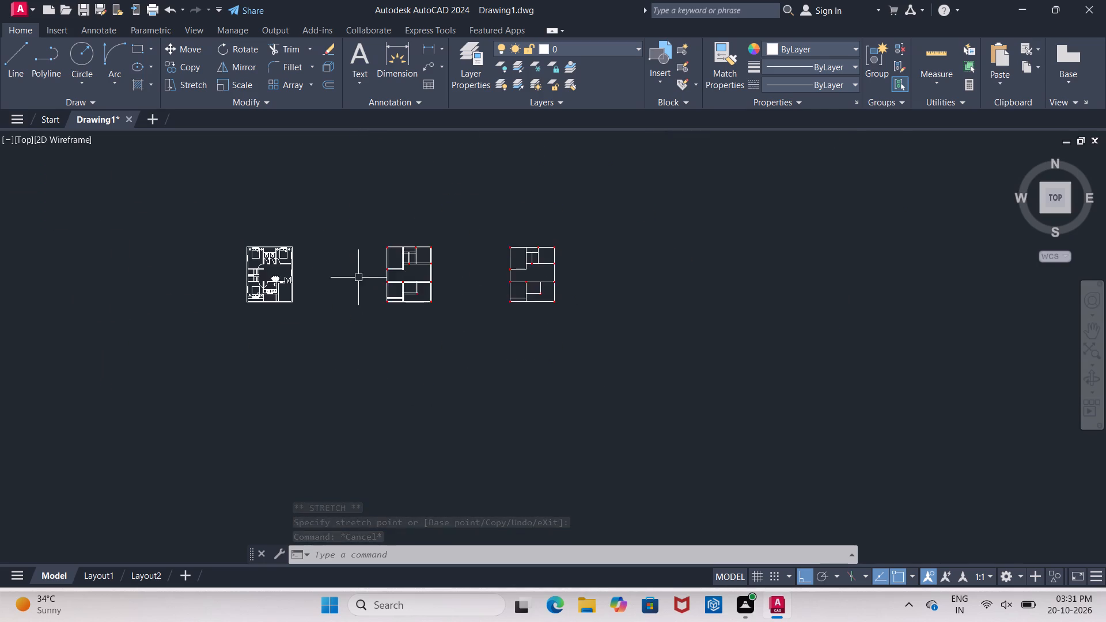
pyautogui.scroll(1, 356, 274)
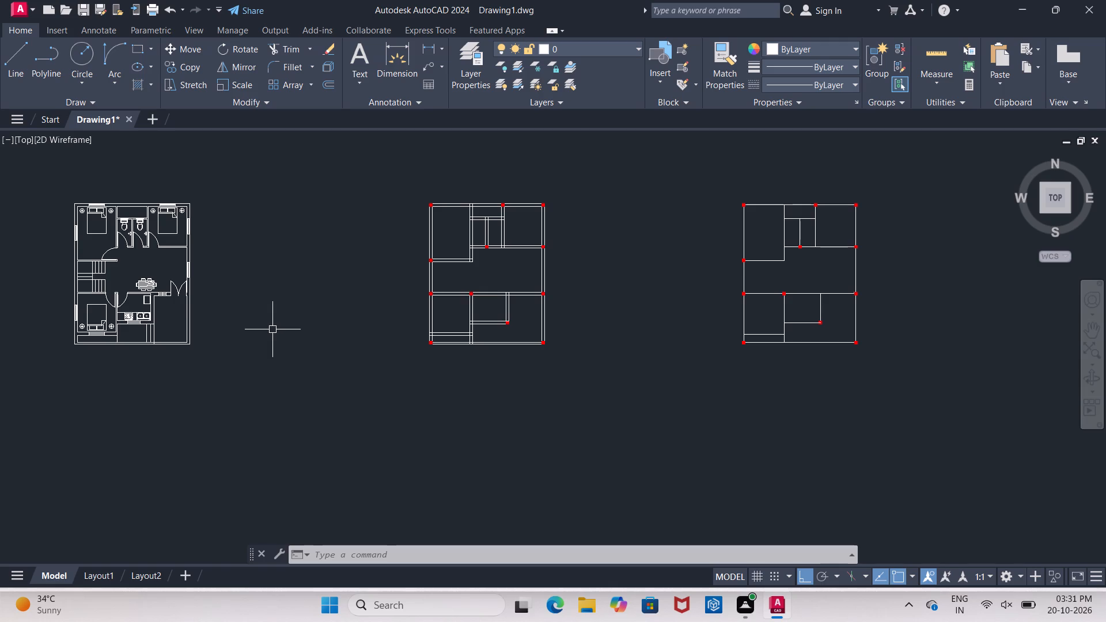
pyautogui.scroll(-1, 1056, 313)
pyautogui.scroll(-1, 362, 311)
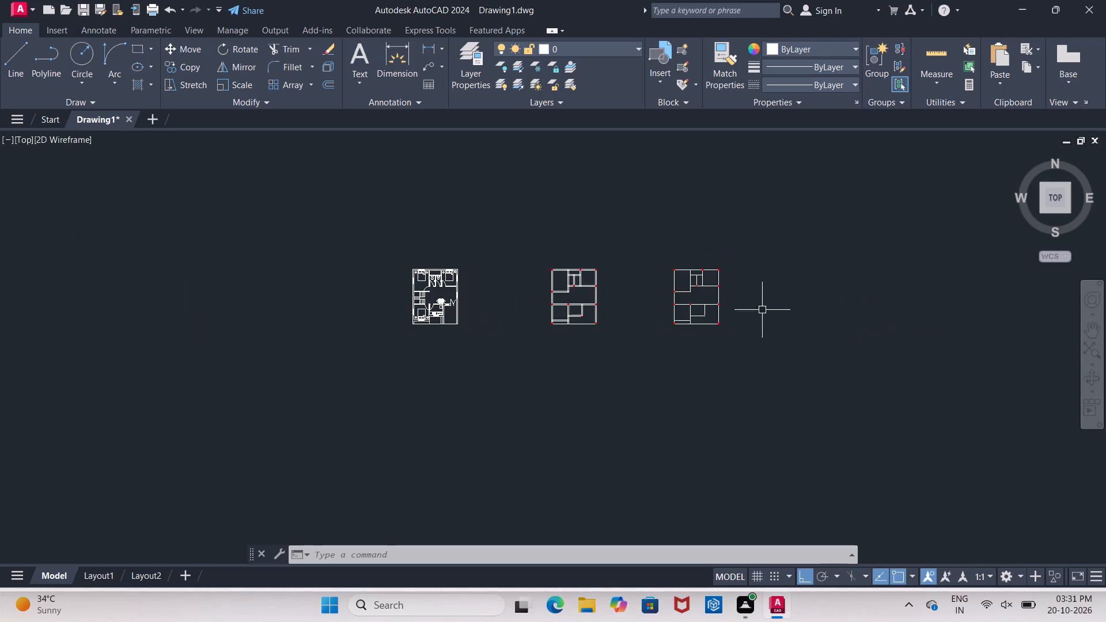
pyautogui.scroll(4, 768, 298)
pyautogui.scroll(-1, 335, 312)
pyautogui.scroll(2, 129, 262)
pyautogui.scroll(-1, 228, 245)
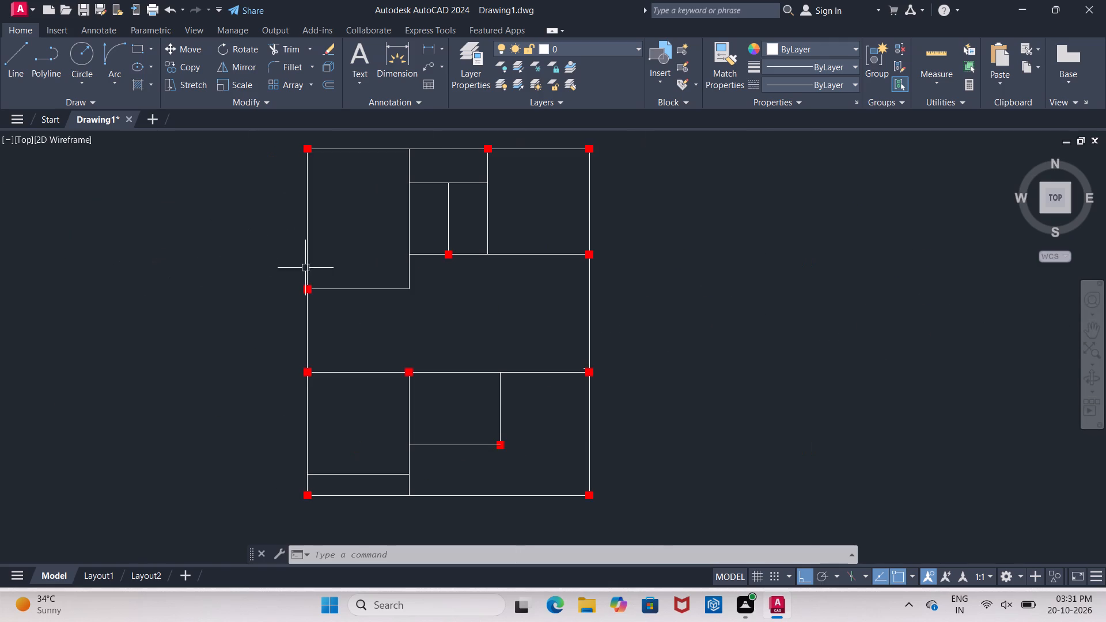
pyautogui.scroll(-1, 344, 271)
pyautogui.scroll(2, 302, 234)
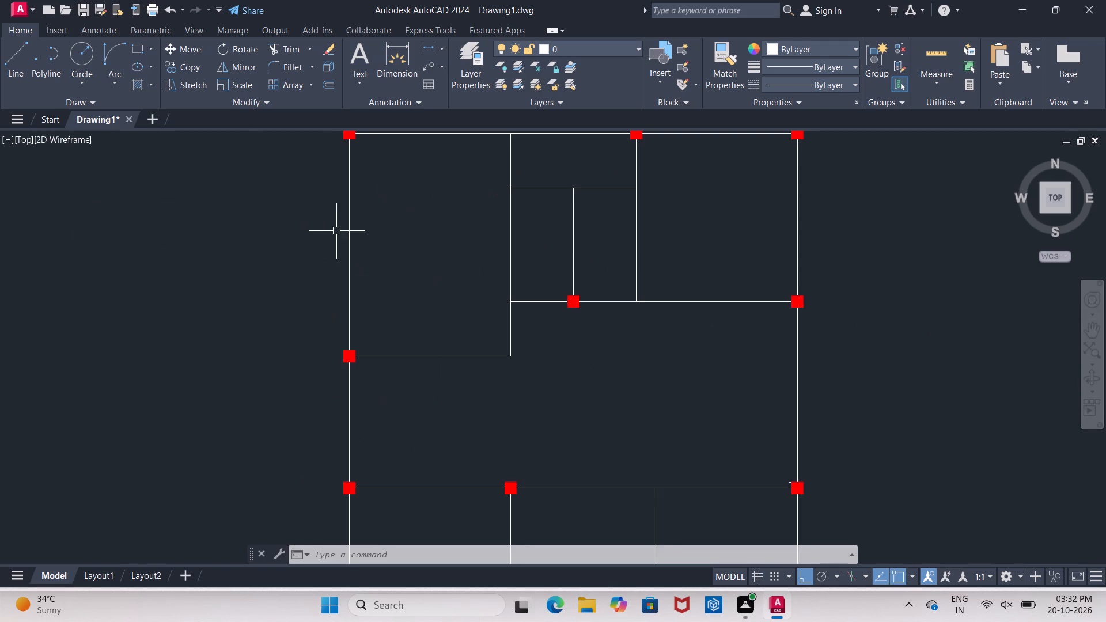
# Move the upper-left room's bottom centre line along its axis so its midpoint sits on the left outer column's centre.
pyautogui.moveTo(340, 239); pyautogui.dragTo(340, 264, button='middle')
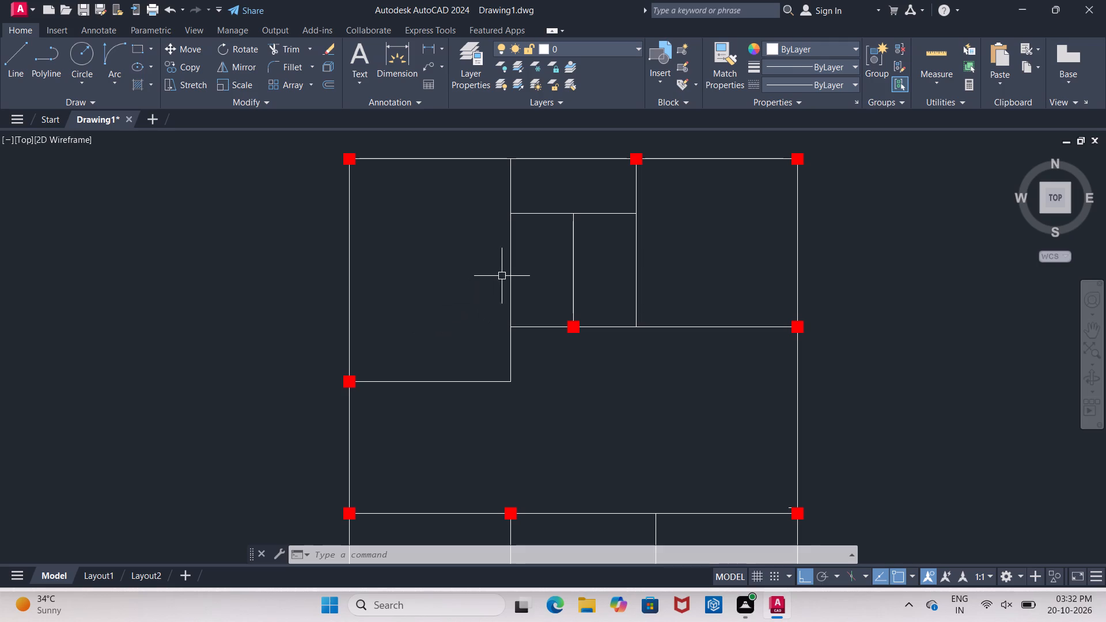
pyautogui.click(512, 267)
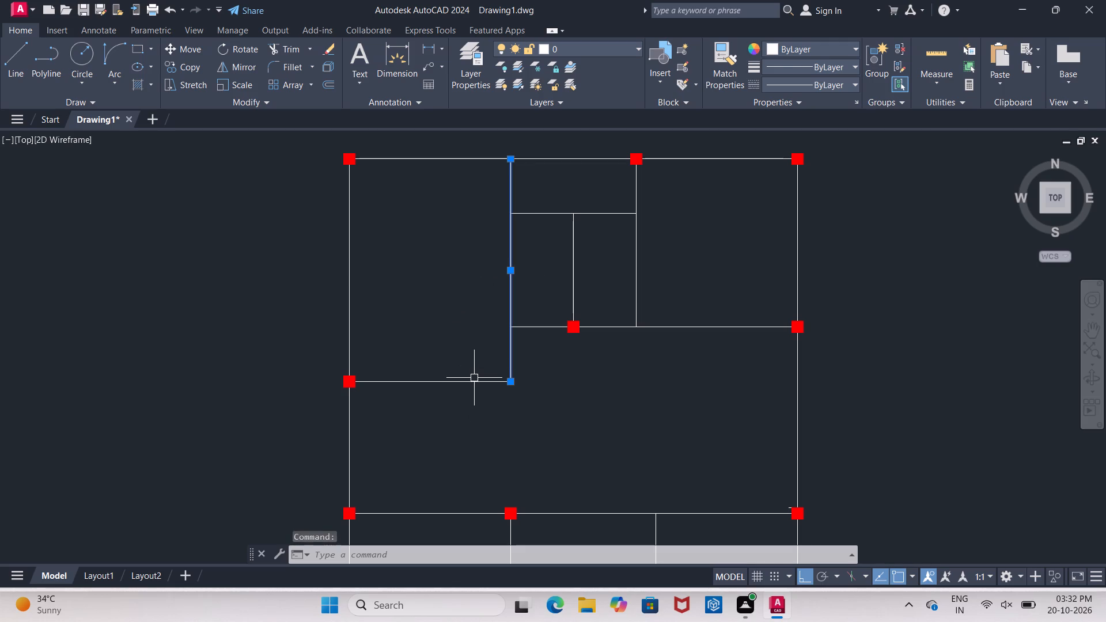
pyautogui.click(474, 381)
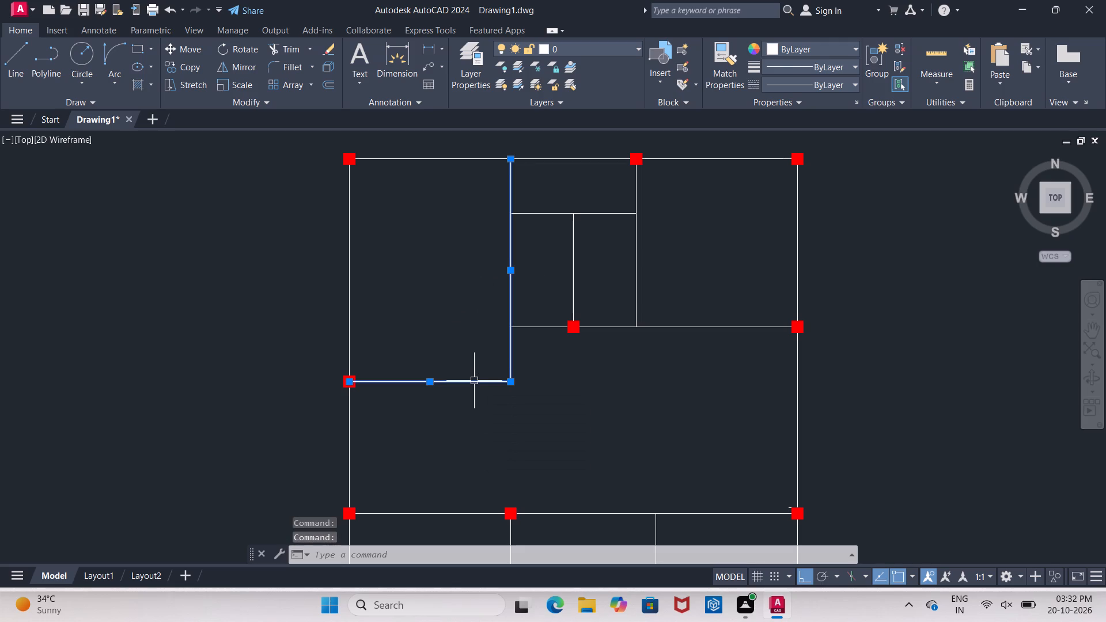
pyautogui.scroll(1, 452, 374)
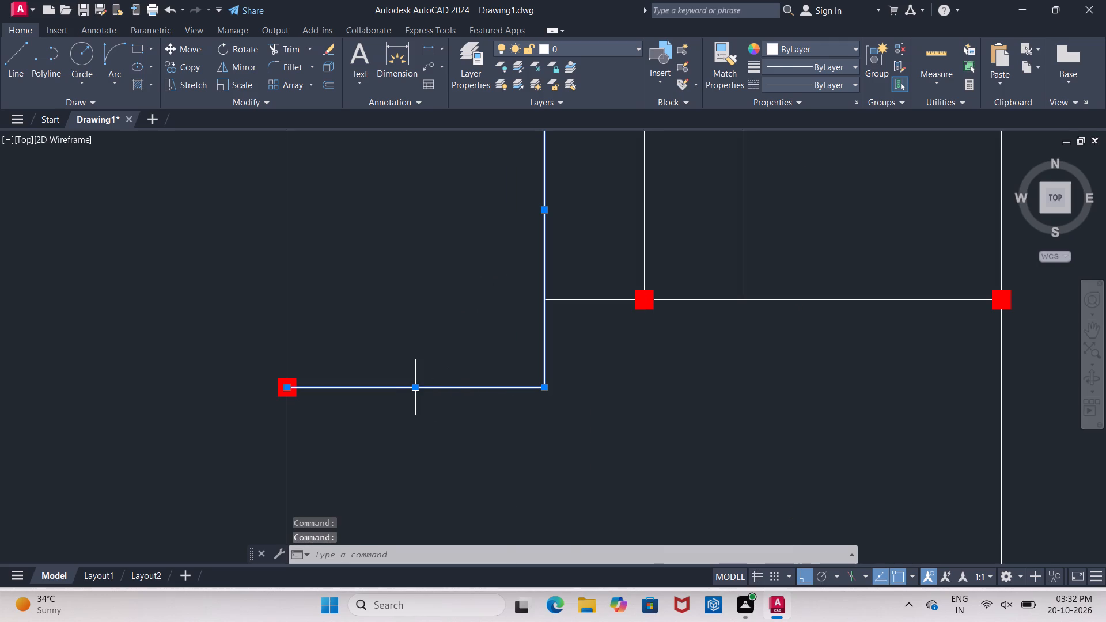
pyautogui.click(417, 389)
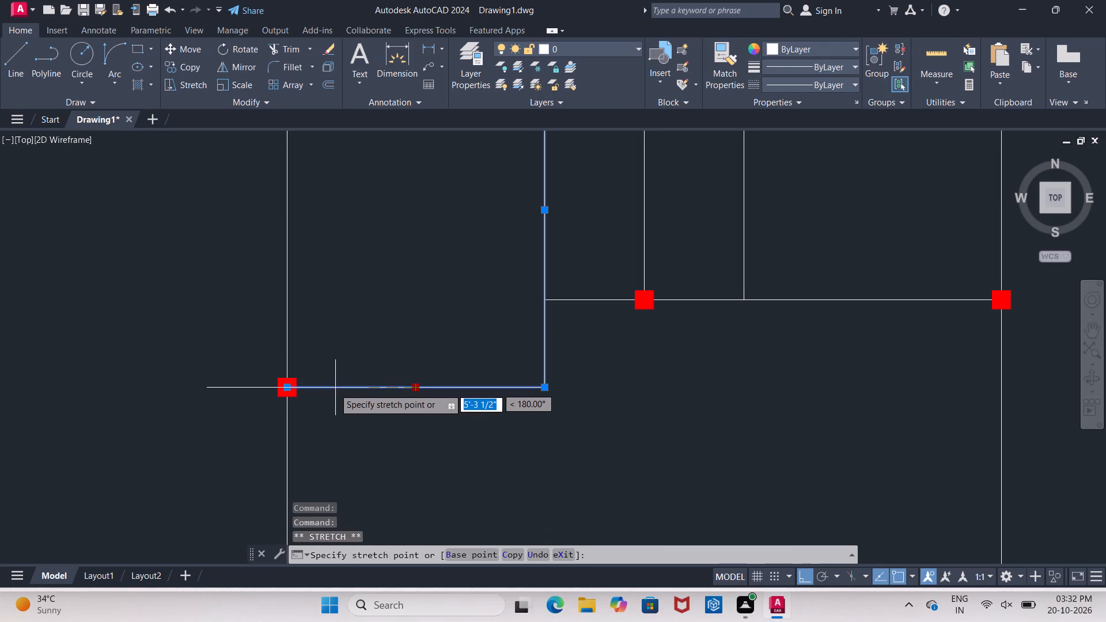
pyautogui.click(333, 389)
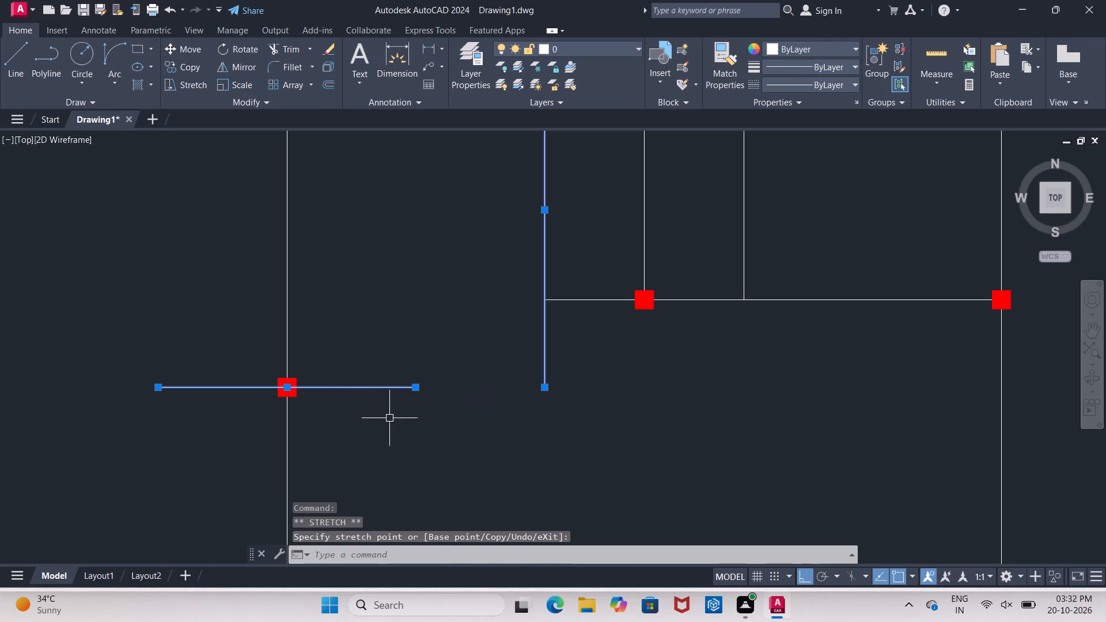
# Move the plan's top outer centre line along its axis so its midpoint sits at its former left end, on the top-left corner column.
pyautogui.scroll(-2, 391, 418)
pyautogui.moveTo(392, 420); pyautogui.dragTo(396, 401, button='middle')
pyautogui.moveTo(394, 314); pyautogui.dragTo(406, 361, button='middle')
pyautogui.scroll(2, 395, 310)
pyautogui.click(411, 272)
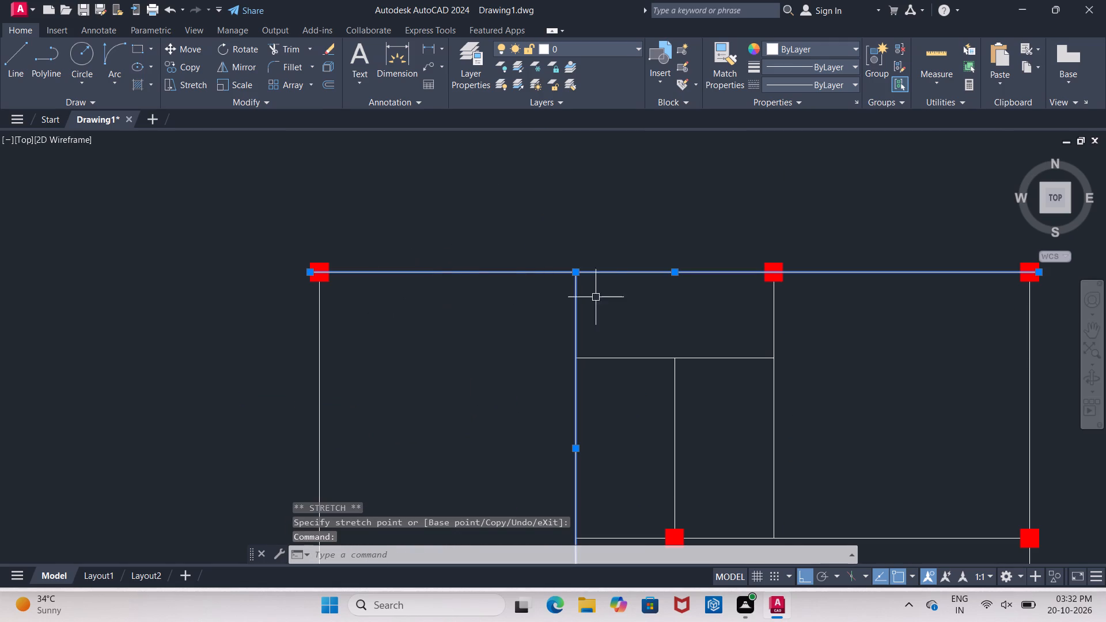
pyautogui.click(671, 275)
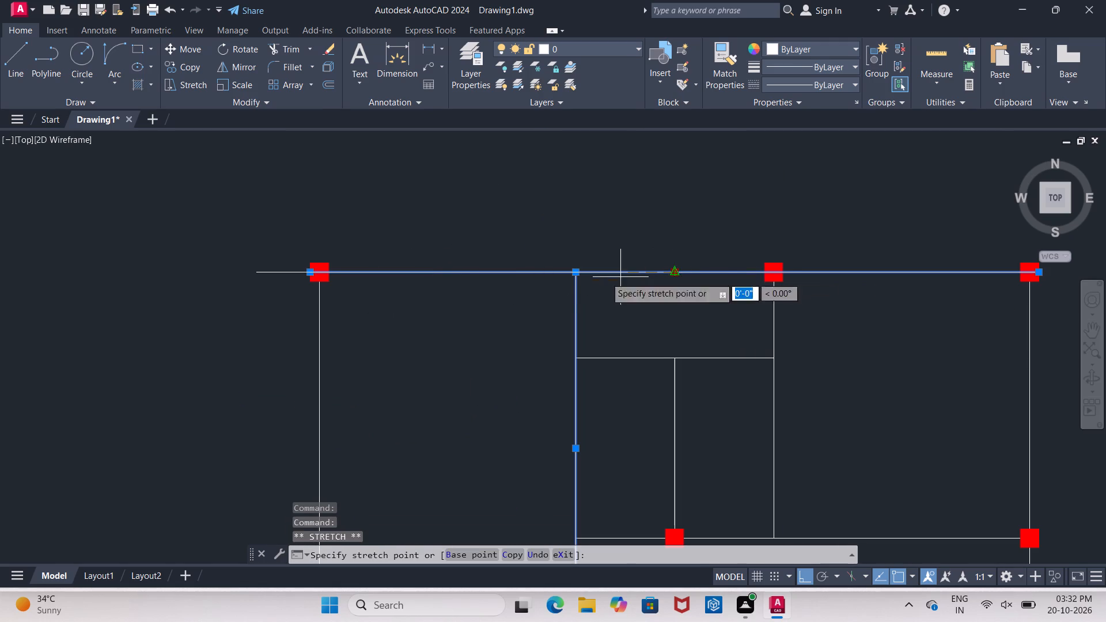
pyautogui.click(472, 275)
pyautogui.scroll(-2, 490, 300)
pyautogui.scroll(1, 488, 300)
pyautogui.scroll(-1, 490, 301)
pyautogui.scroll(1, 496, 302)
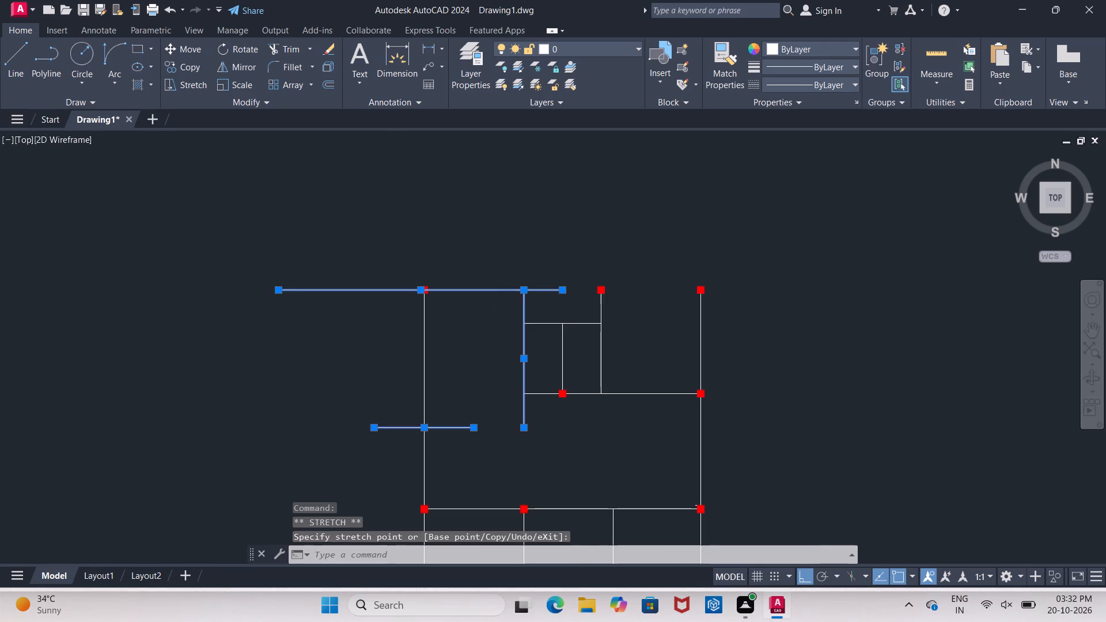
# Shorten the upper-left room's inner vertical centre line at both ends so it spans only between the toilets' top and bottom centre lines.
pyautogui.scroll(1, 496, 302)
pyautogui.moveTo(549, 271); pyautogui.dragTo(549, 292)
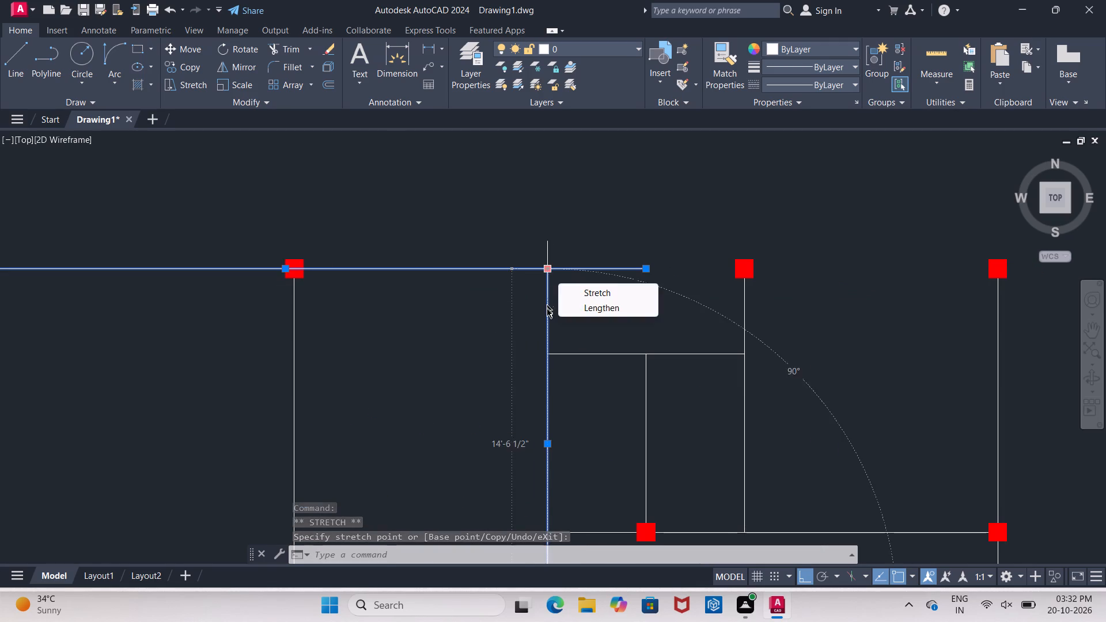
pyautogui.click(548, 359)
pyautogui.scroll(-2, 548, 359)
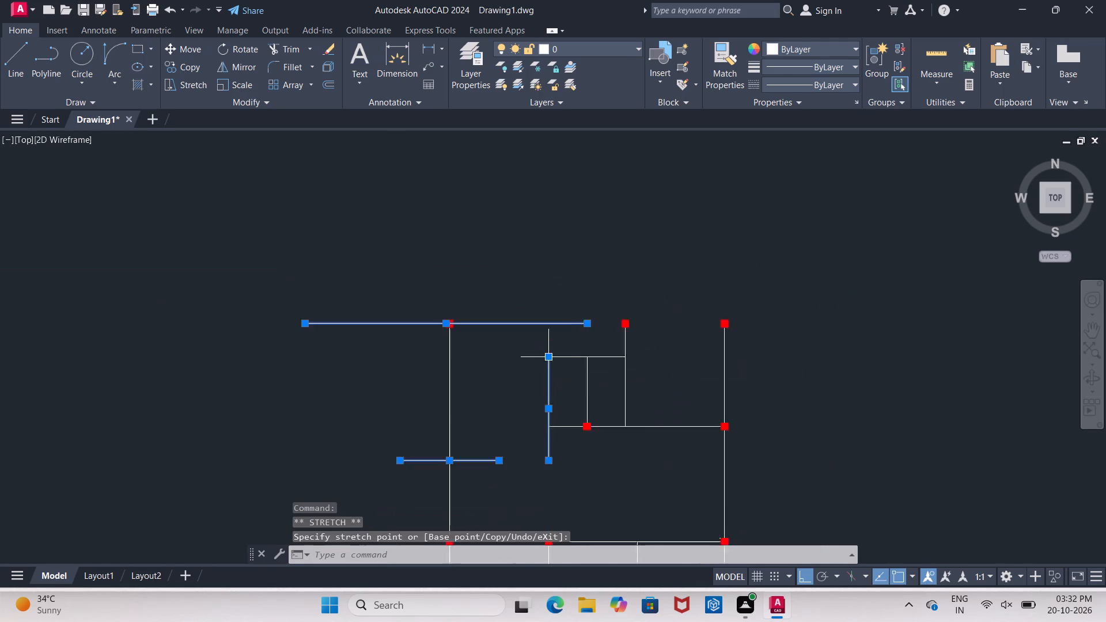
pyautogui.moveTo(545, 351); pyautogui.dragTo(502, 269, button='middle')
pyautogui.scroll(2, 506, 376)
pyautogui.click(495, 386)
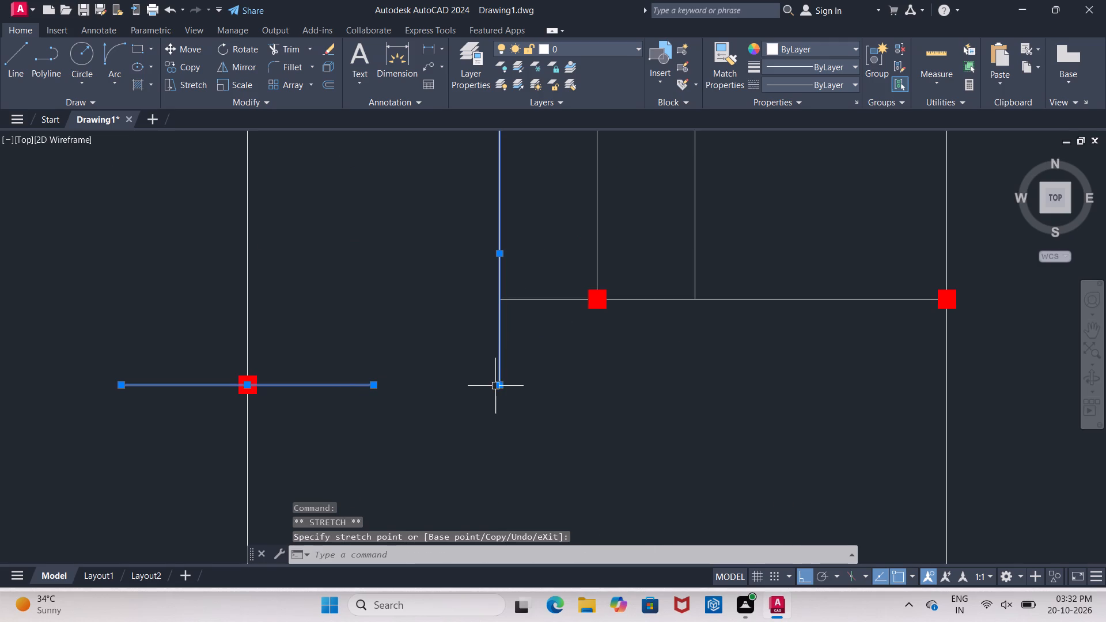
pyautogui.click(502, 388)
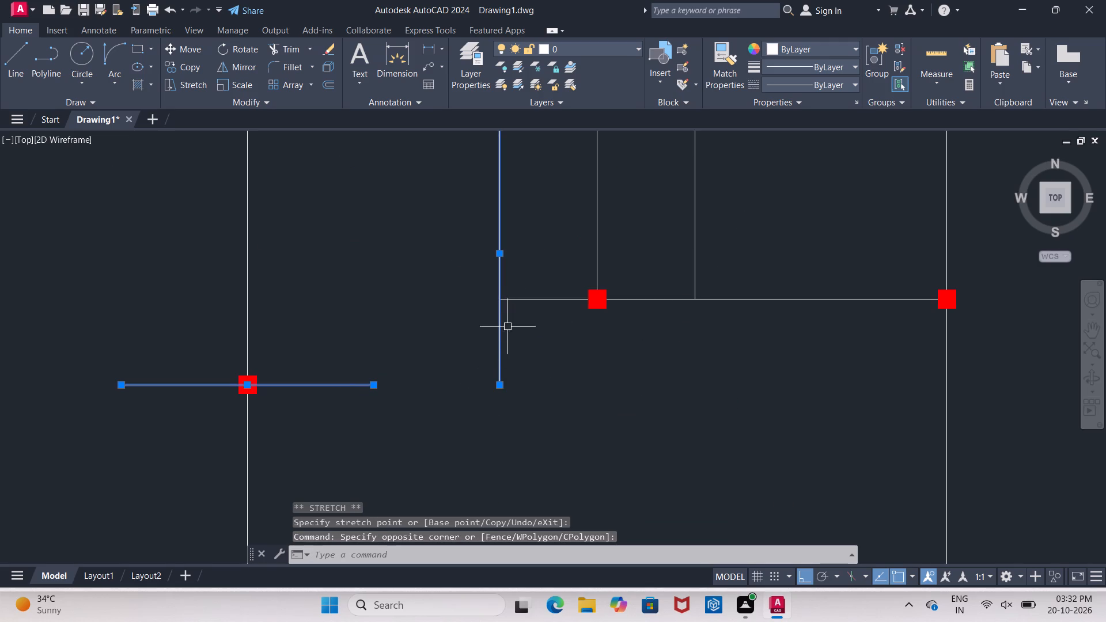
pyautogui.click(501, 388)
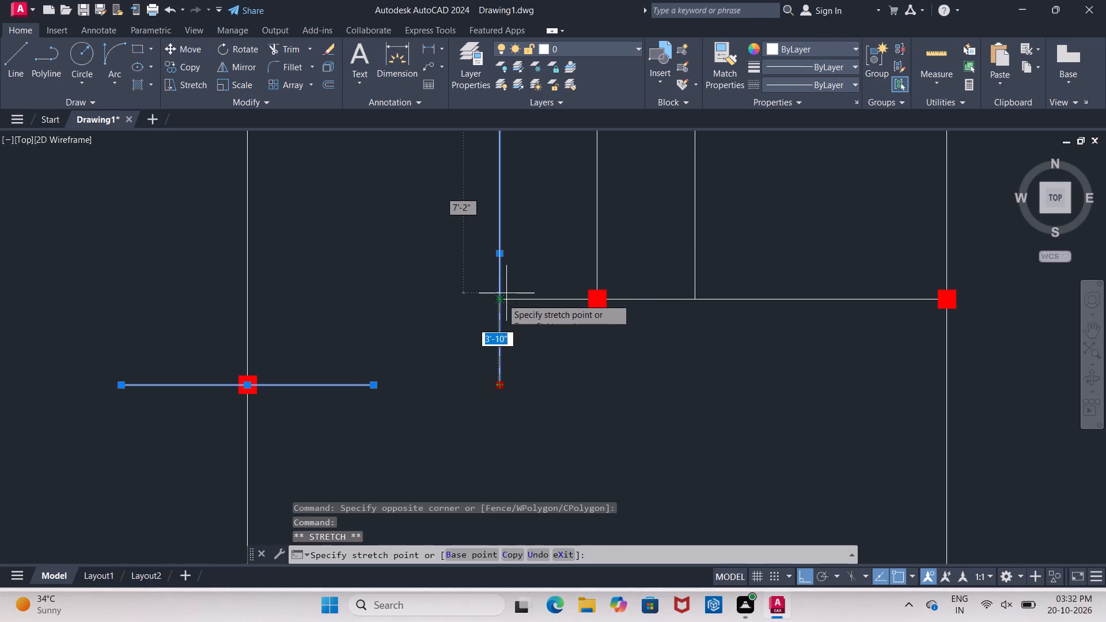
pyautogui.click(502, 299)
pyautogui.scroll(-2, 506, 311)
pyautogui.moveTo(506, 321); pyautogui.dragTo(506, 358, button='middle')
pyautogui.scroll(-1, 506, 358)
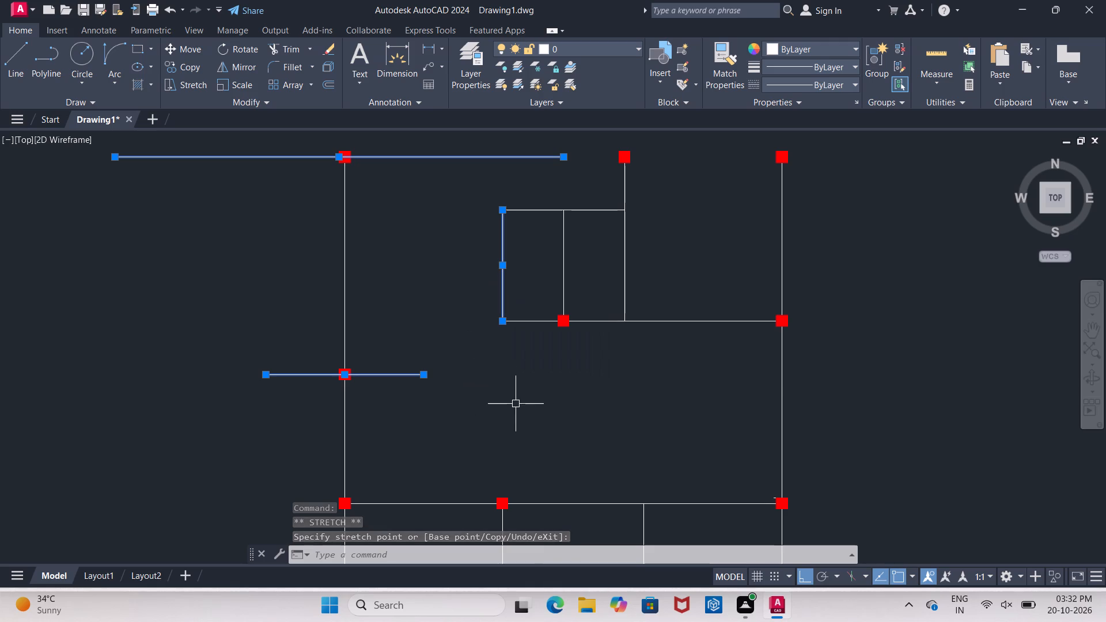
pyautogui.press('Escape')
# Delete the toilets' left vertical centre line and their top horizontal centre line.
pyautogui.click(502, 277)
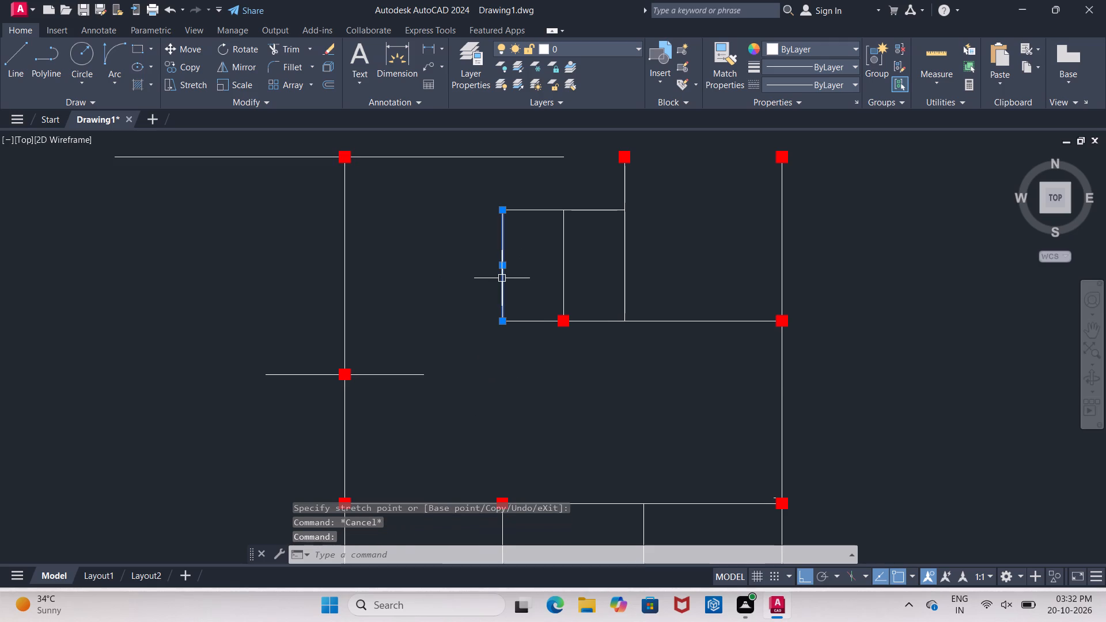
pyautogui.press('Delete')
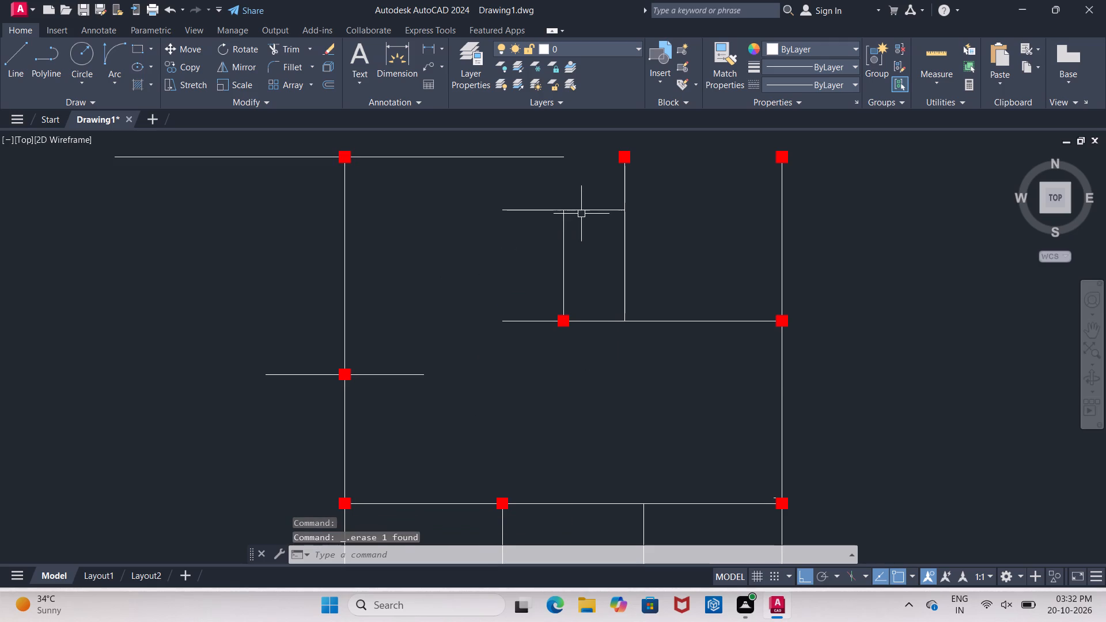
pyautogui.click(582, 210)
pyautogui.press('Delete')
# Extend the bottom end of the toilet partition's vertical centre line below the inner column so the line crosses it.
pyautogui.click(562, 278)
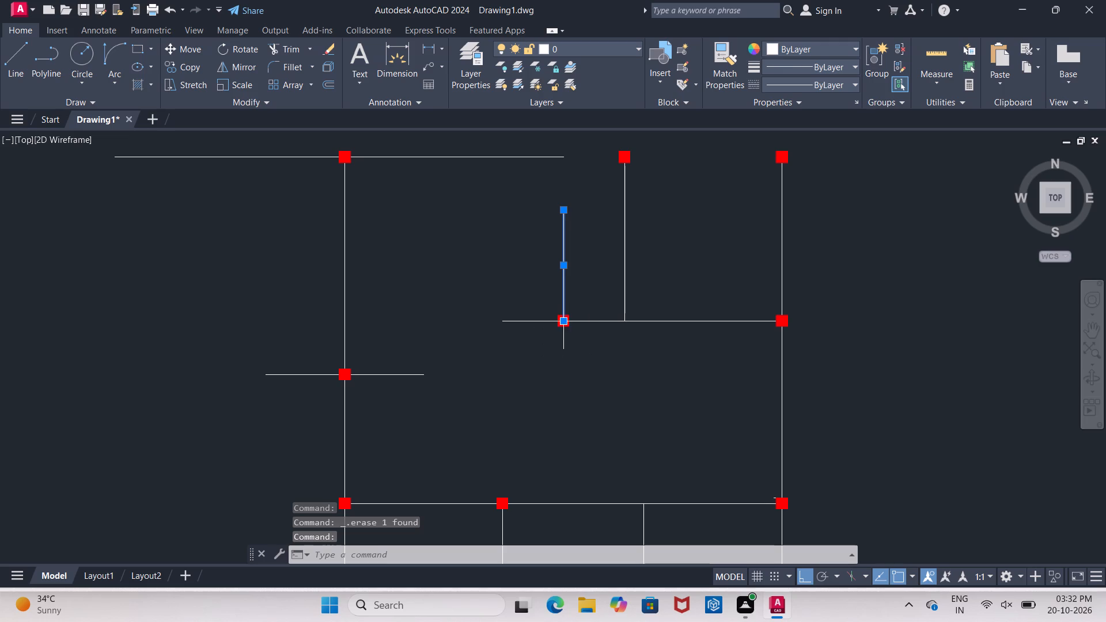
pyautogui.click(560, 324)
pyautogui.click(548, 376)
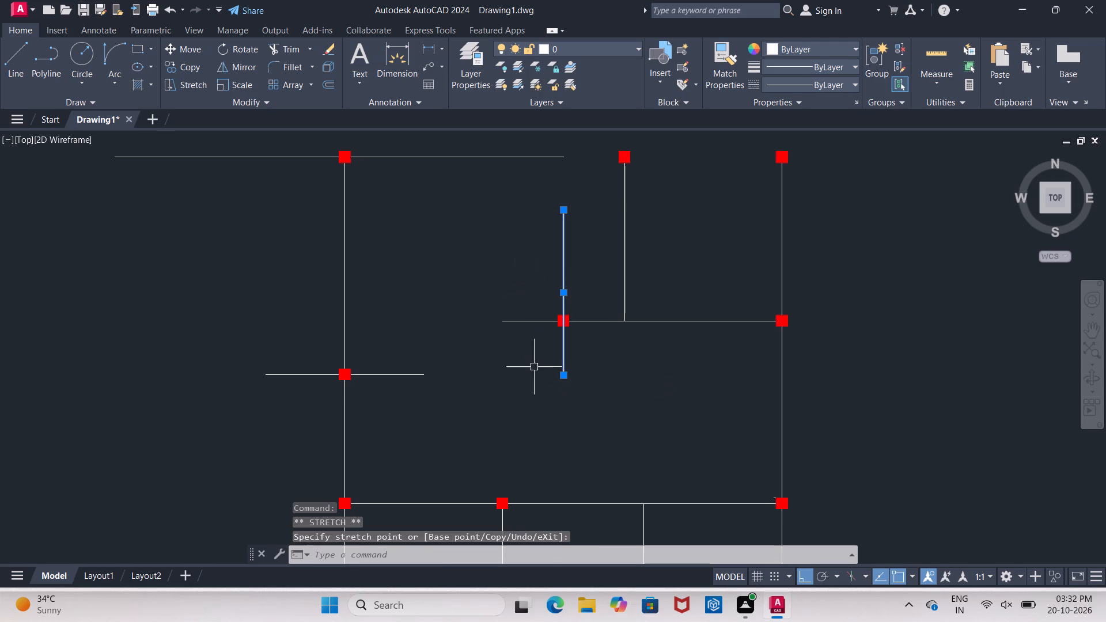
pyautogui.press('Escape')
# Shorten the right end of the horizontal centre line through the inner column back to the line's midpoint.
pyautogui.click(706, 322)
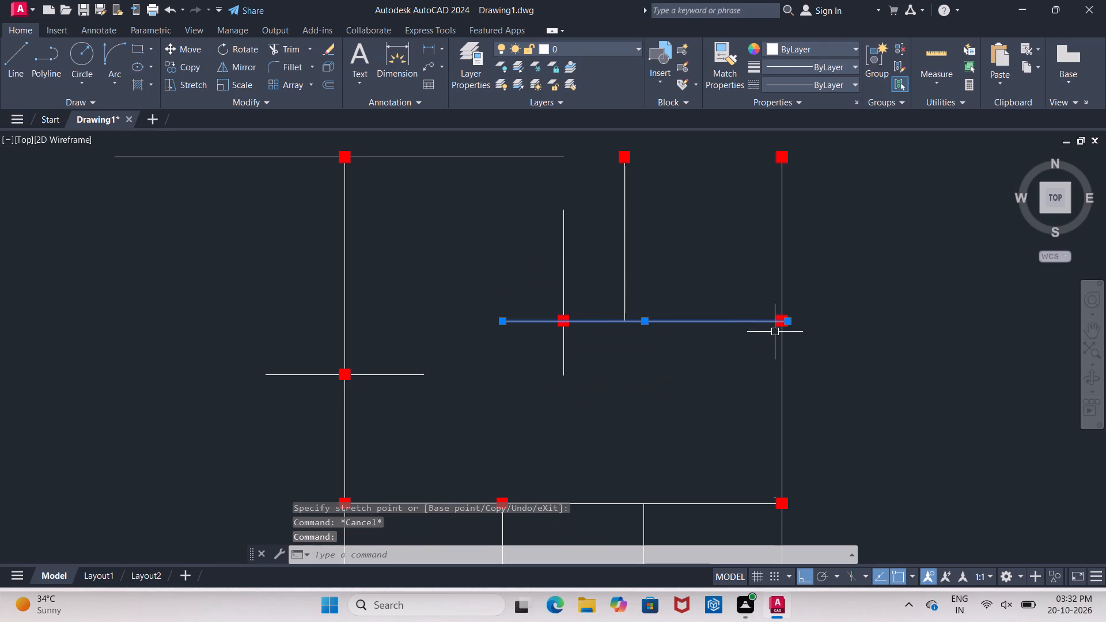
pyautogui.moveTo(786, 324); pyautogui.dragTo(753, 329)
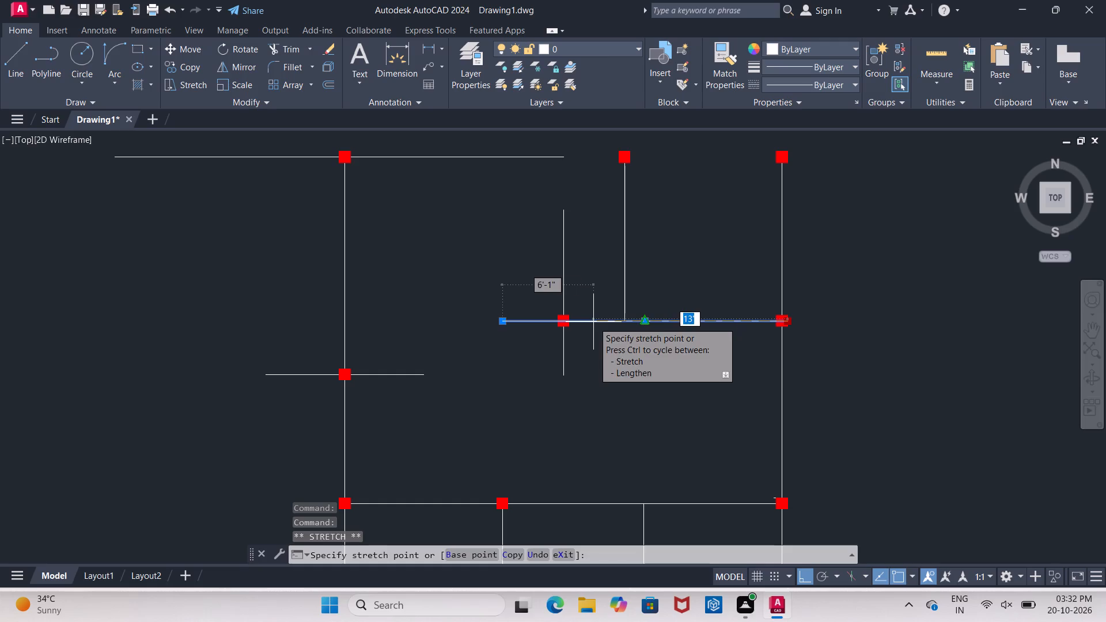
pyautogui.click(591, 322)
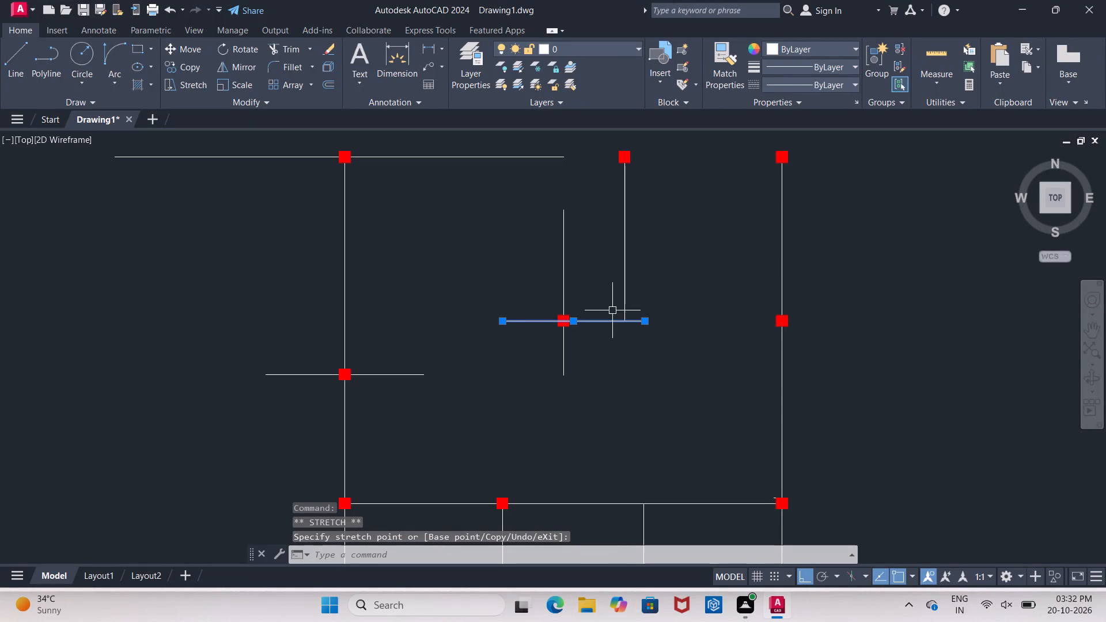
# Extend the upper-right room's inner vertical centre line above the top middle column and shorten its bottom end to the extended line's midpoint.
pyautogui.click(622, 285)
pyautogui.moveTo(637, 270); pyautogui.dragTo(631, 402, button='middle')
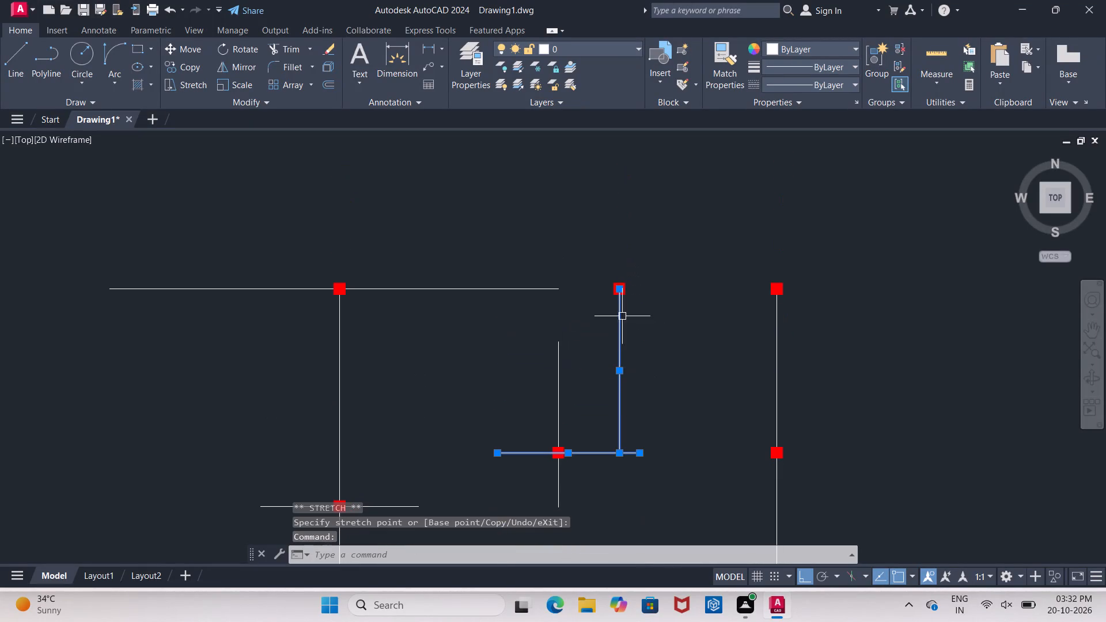
pyautogui.click(619, 286)
pyautogui.click(615, 238)
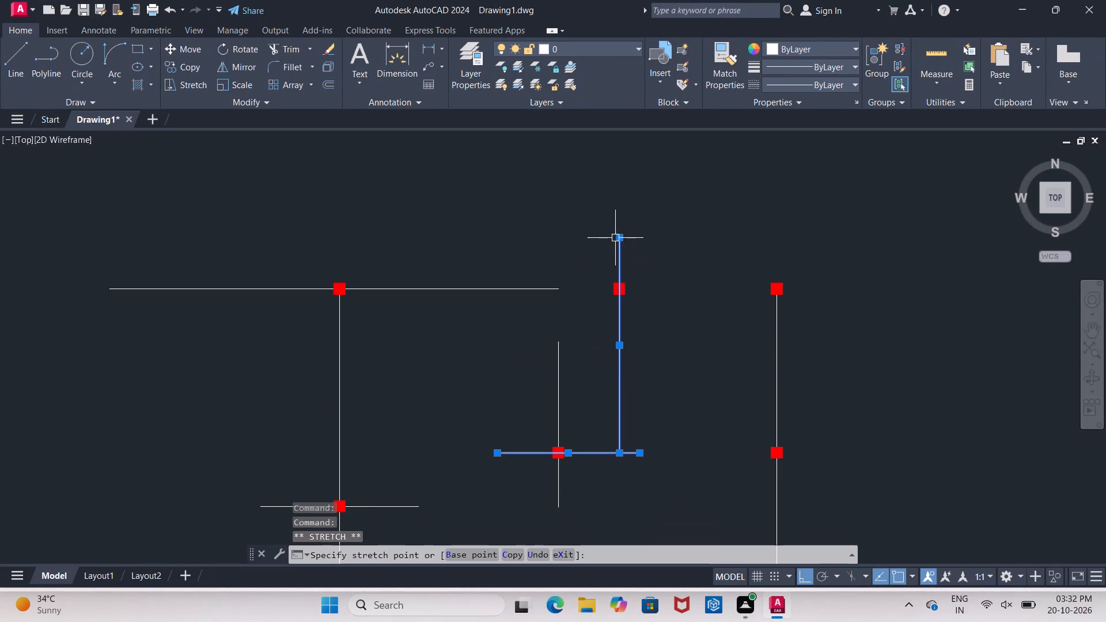
pyautogui.press('Escape')
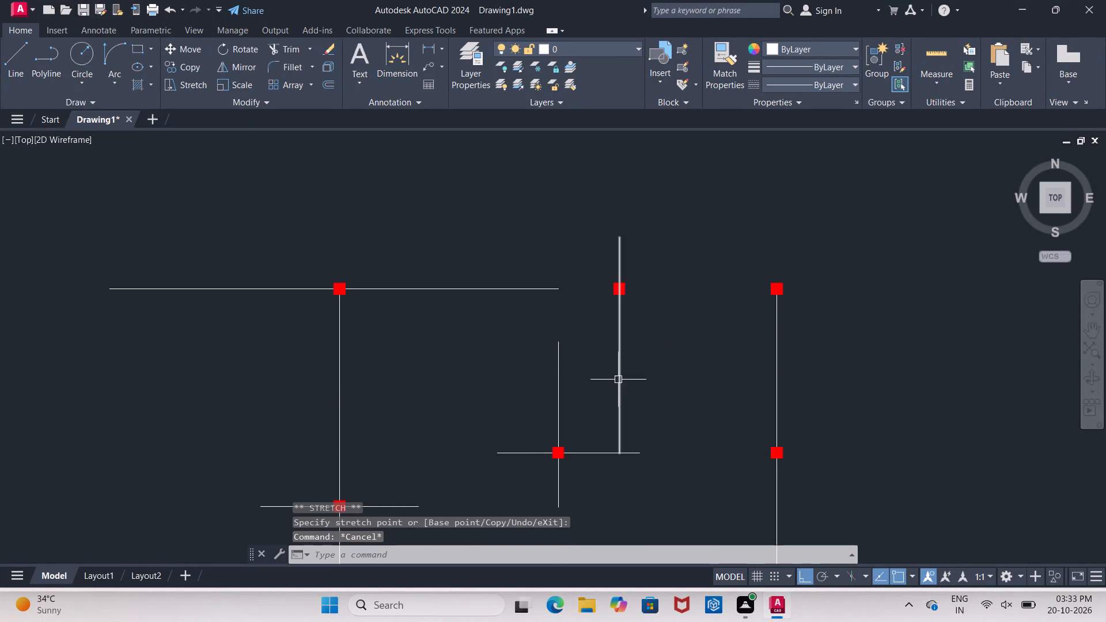
pyautogui.click(618, 380)
pyautogui.click(617, 453)
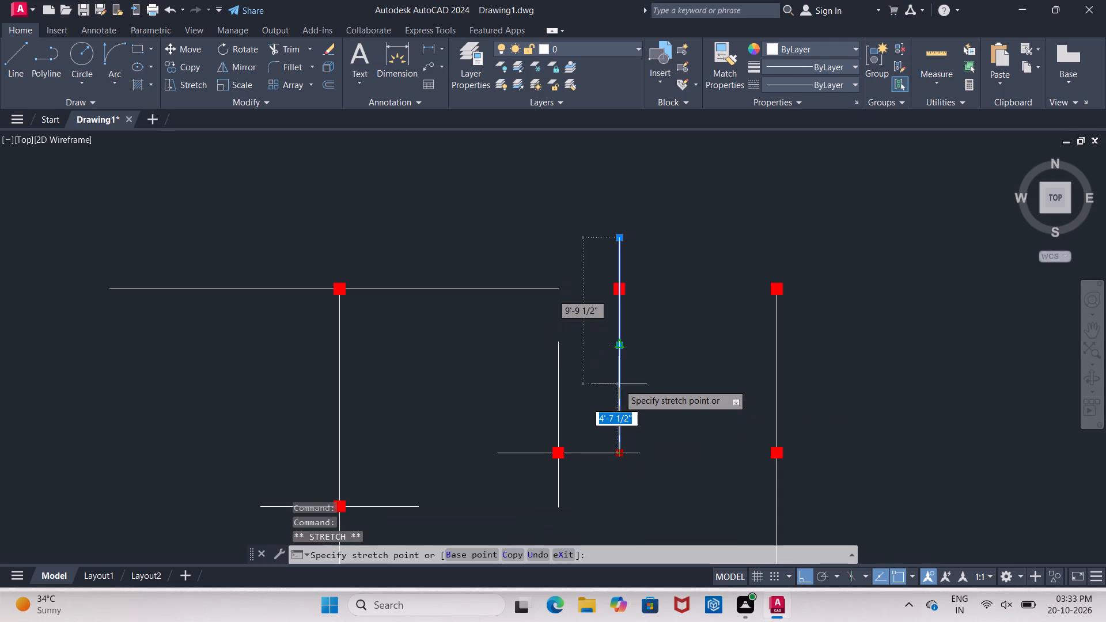
pyautogui.click(619, 384)
pyautogui.scroll(-1, 624, 418)
pyautogui.moveTo(622, 404); pyautogui.dragTo(608, 319, button='middle')
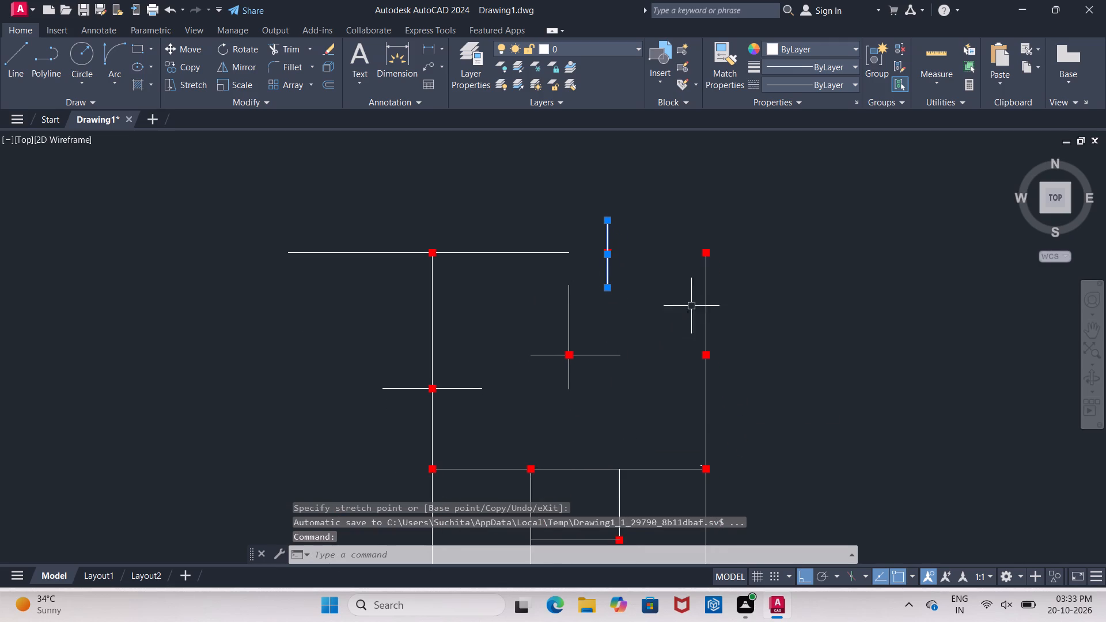
# Extend the top end of the right outer vertical centre line above the top-right corner column.
pyautogui.click(703, 288)
pyautogui.click(707, 253)
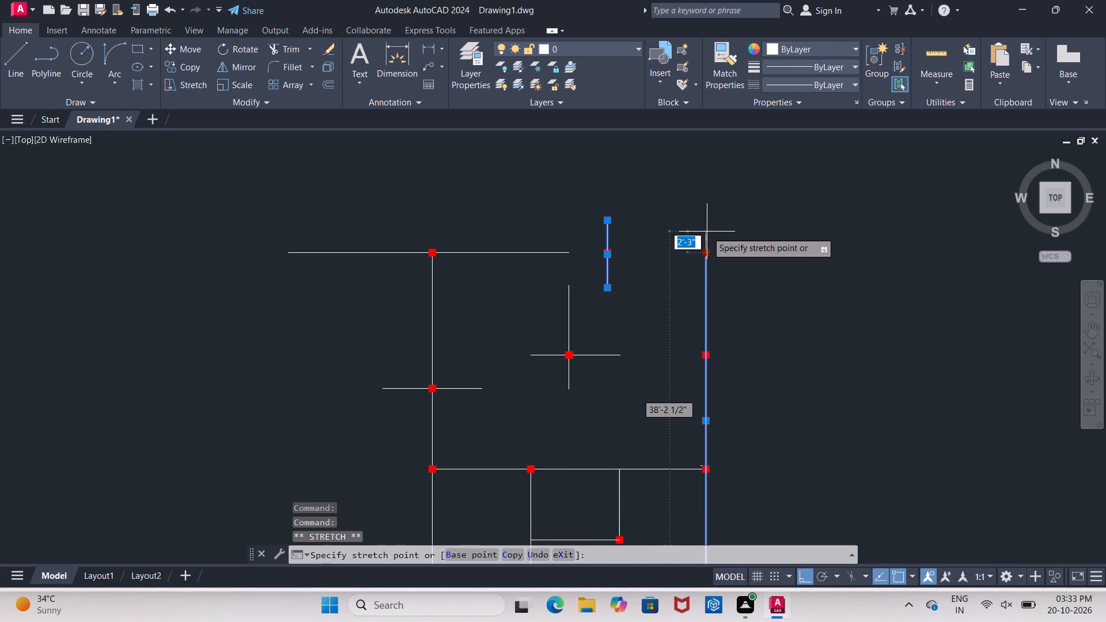
pyautogui.click(704, 198)
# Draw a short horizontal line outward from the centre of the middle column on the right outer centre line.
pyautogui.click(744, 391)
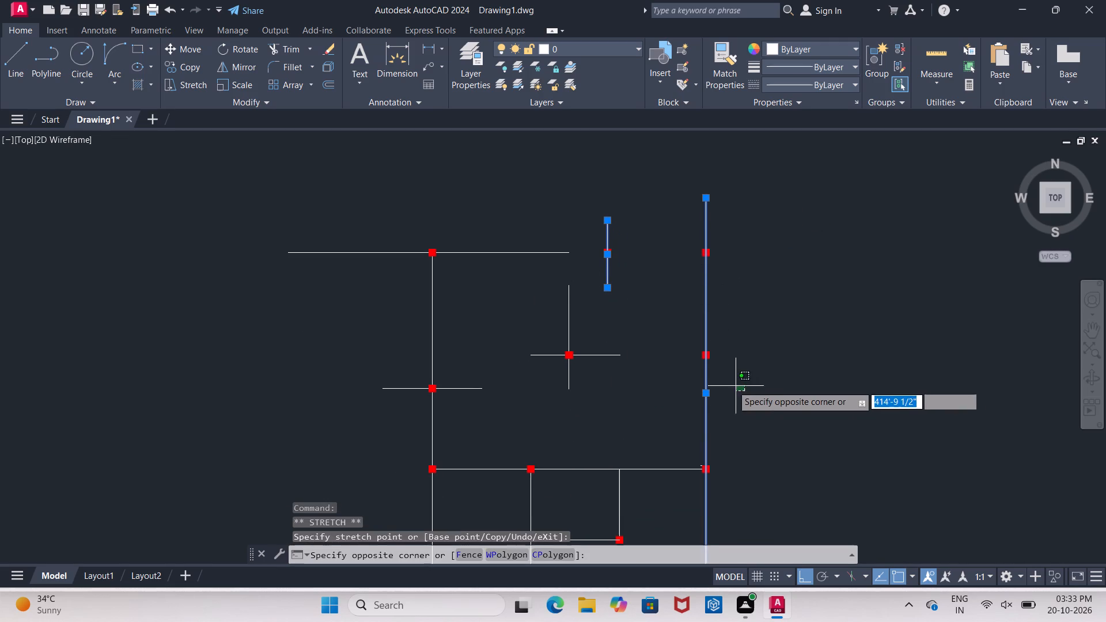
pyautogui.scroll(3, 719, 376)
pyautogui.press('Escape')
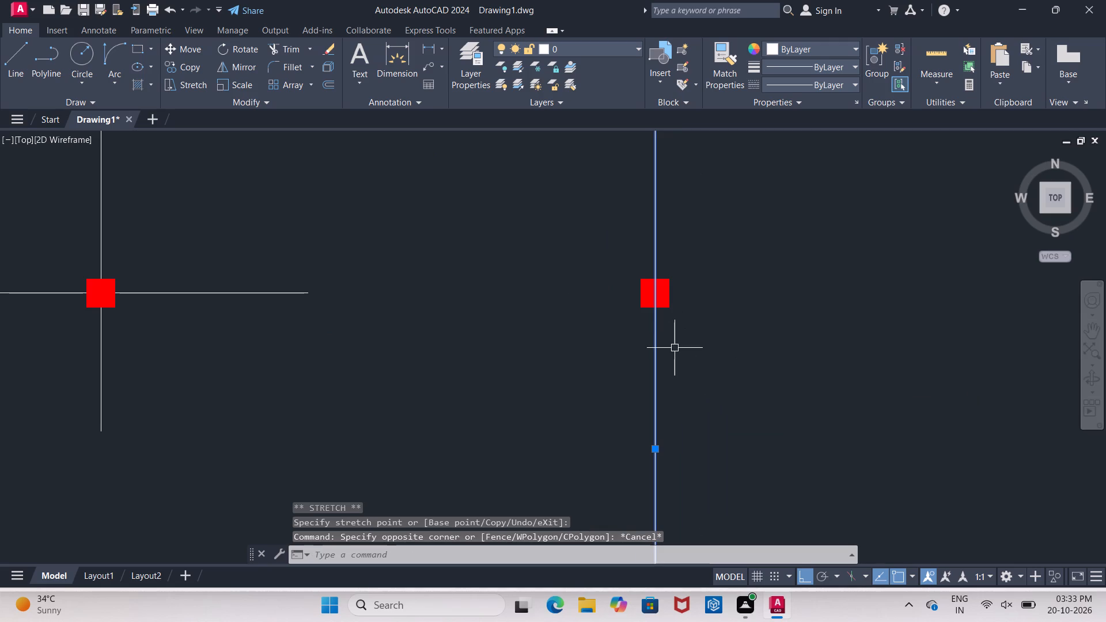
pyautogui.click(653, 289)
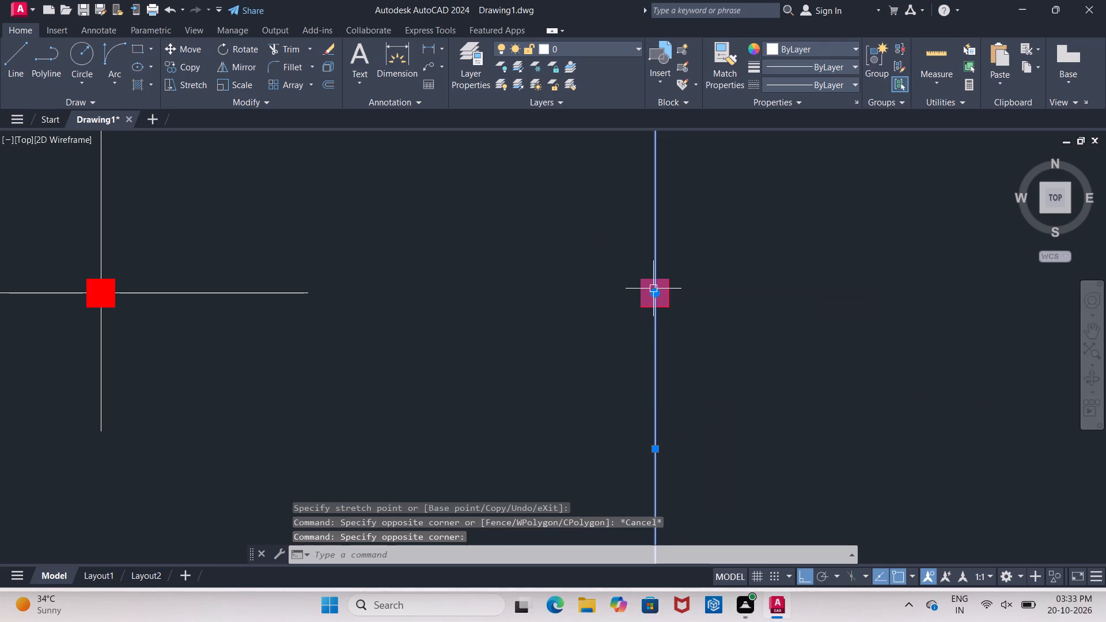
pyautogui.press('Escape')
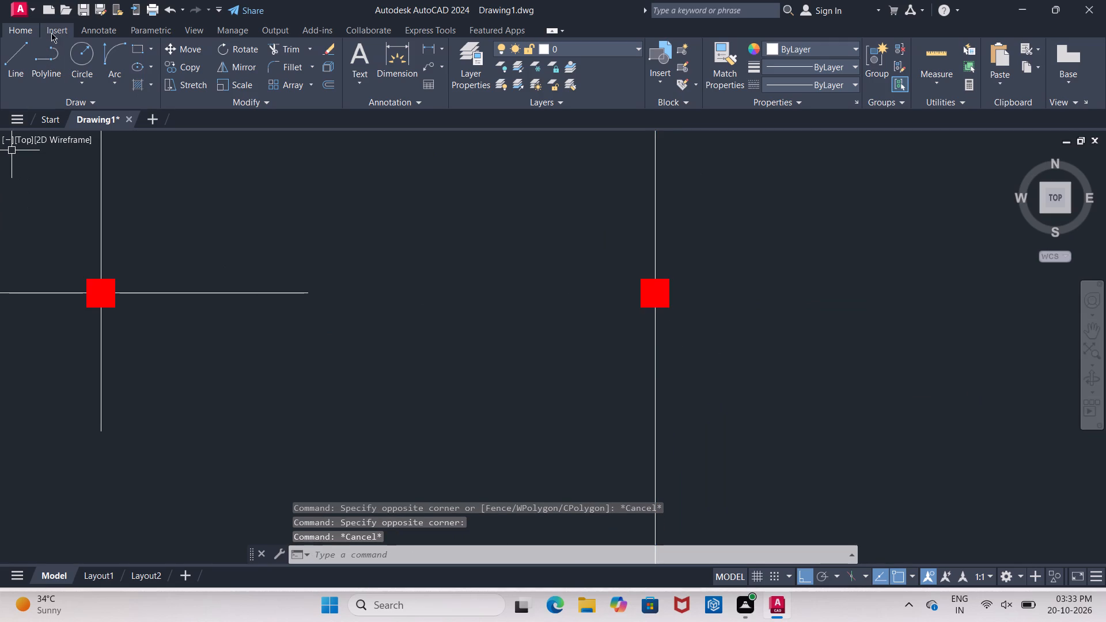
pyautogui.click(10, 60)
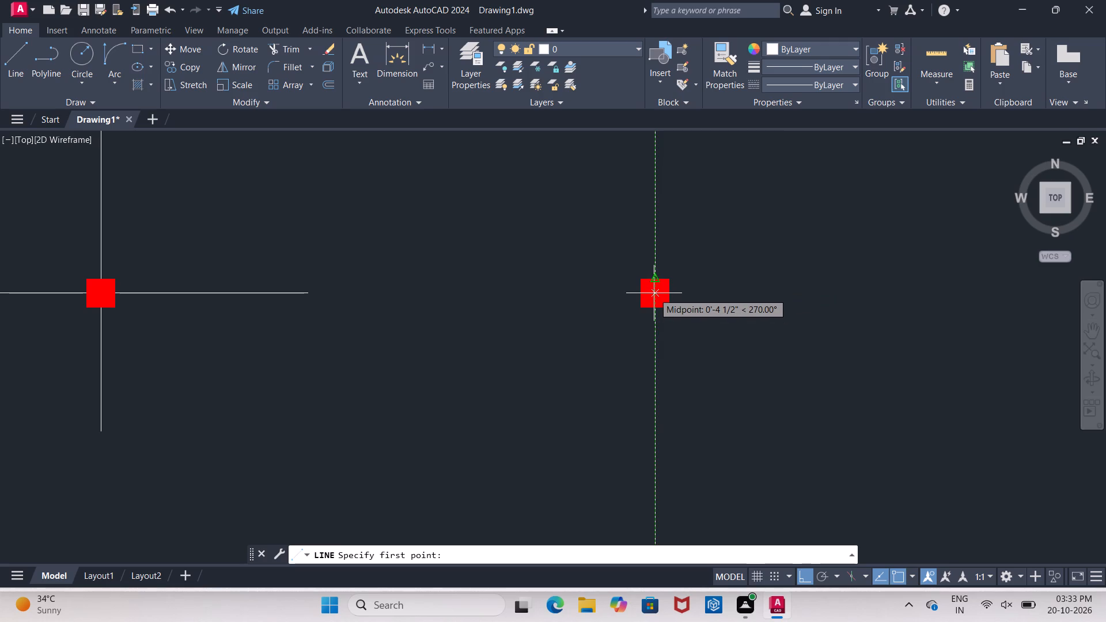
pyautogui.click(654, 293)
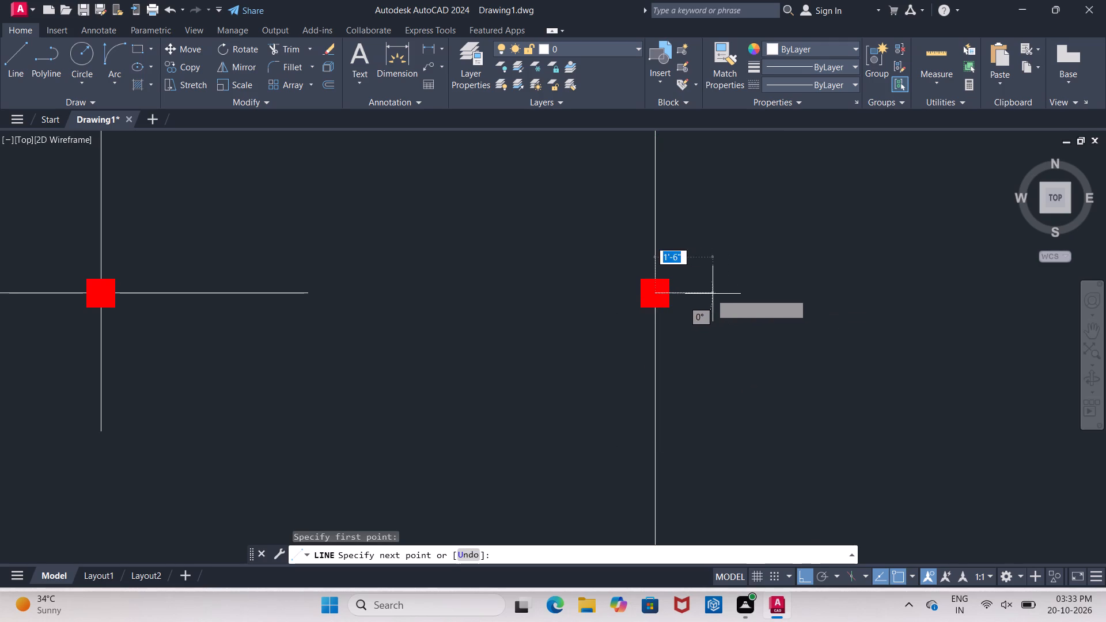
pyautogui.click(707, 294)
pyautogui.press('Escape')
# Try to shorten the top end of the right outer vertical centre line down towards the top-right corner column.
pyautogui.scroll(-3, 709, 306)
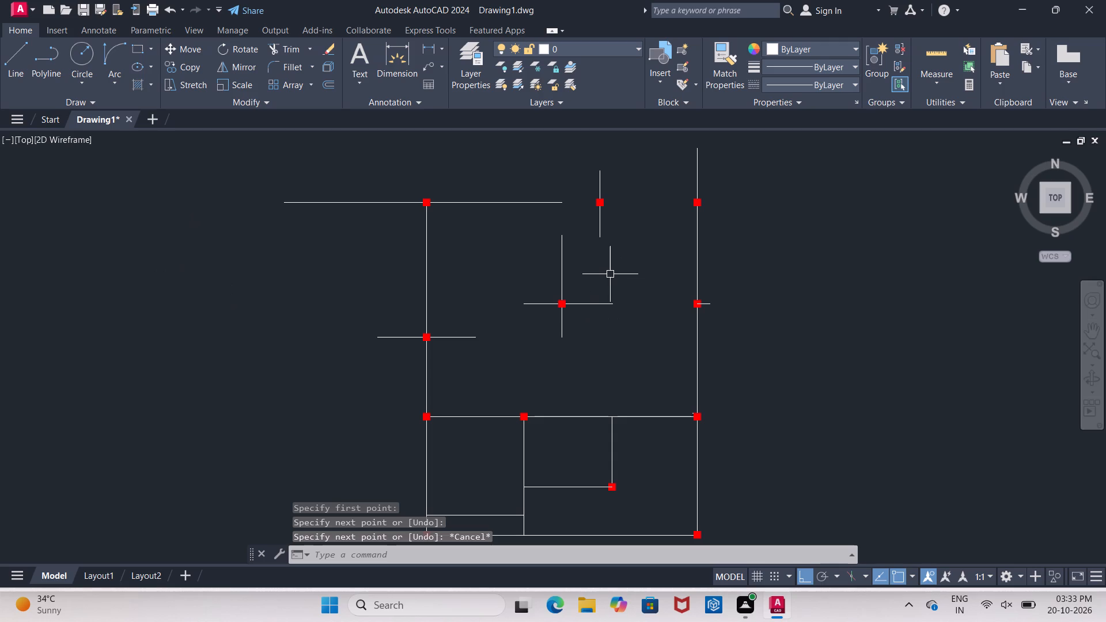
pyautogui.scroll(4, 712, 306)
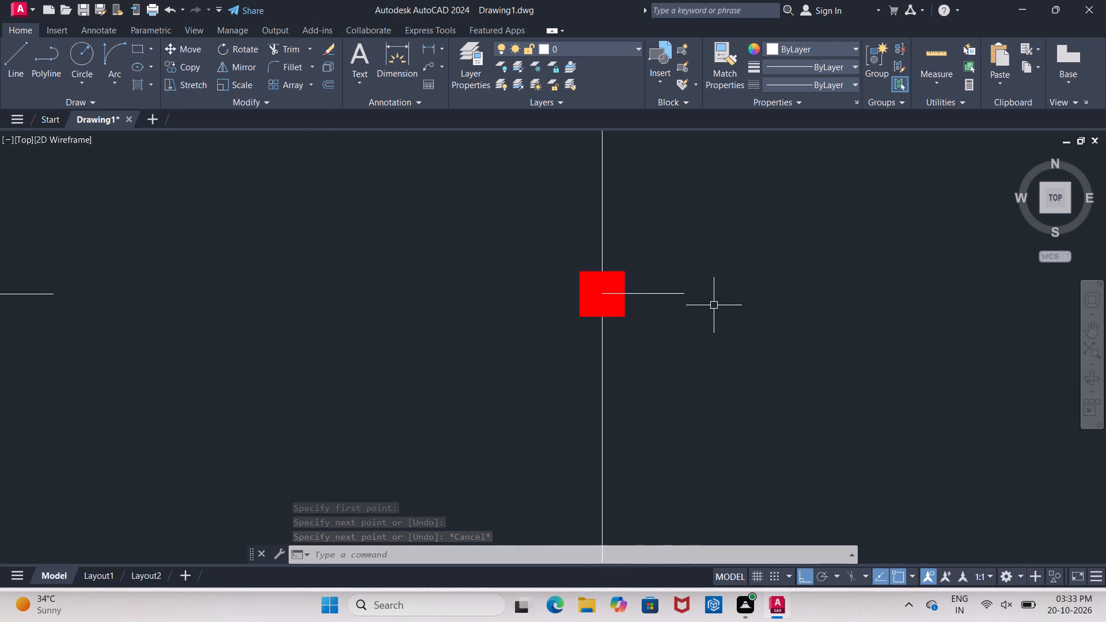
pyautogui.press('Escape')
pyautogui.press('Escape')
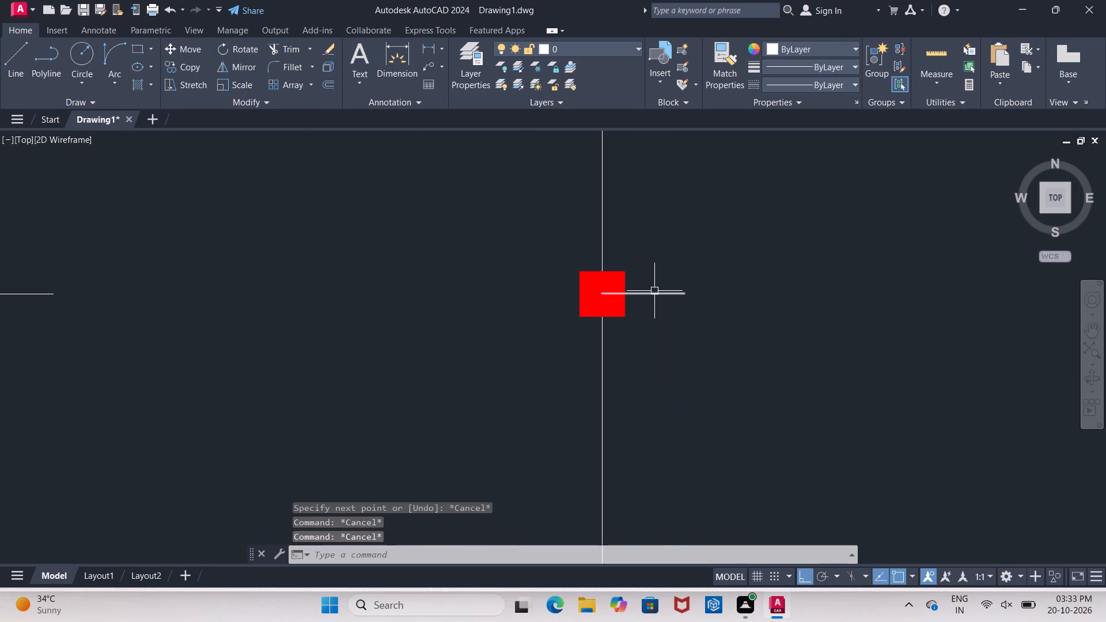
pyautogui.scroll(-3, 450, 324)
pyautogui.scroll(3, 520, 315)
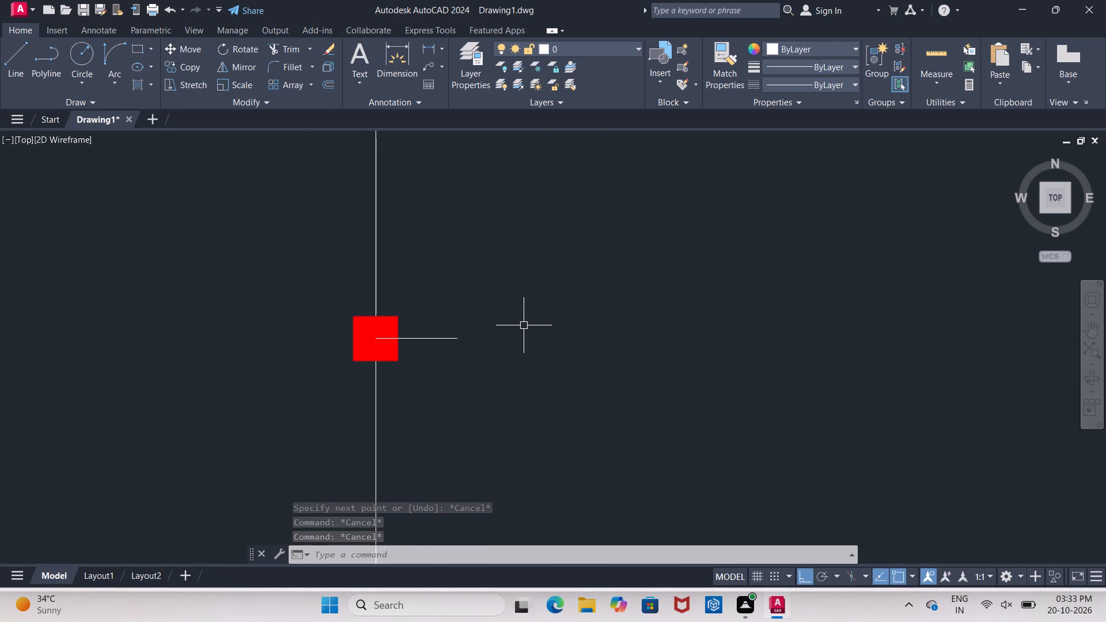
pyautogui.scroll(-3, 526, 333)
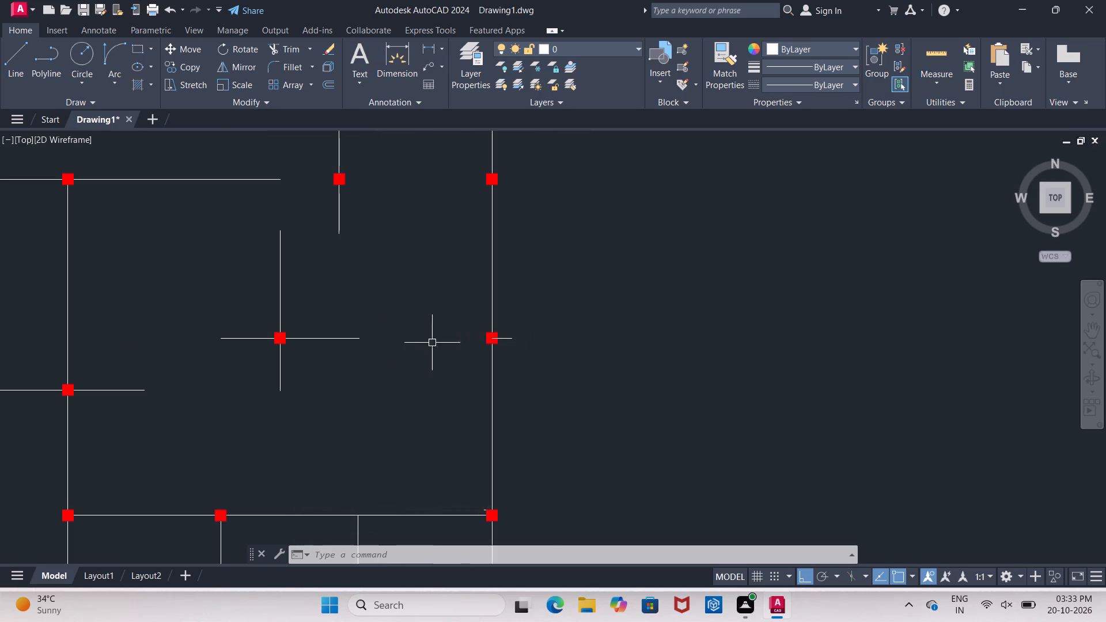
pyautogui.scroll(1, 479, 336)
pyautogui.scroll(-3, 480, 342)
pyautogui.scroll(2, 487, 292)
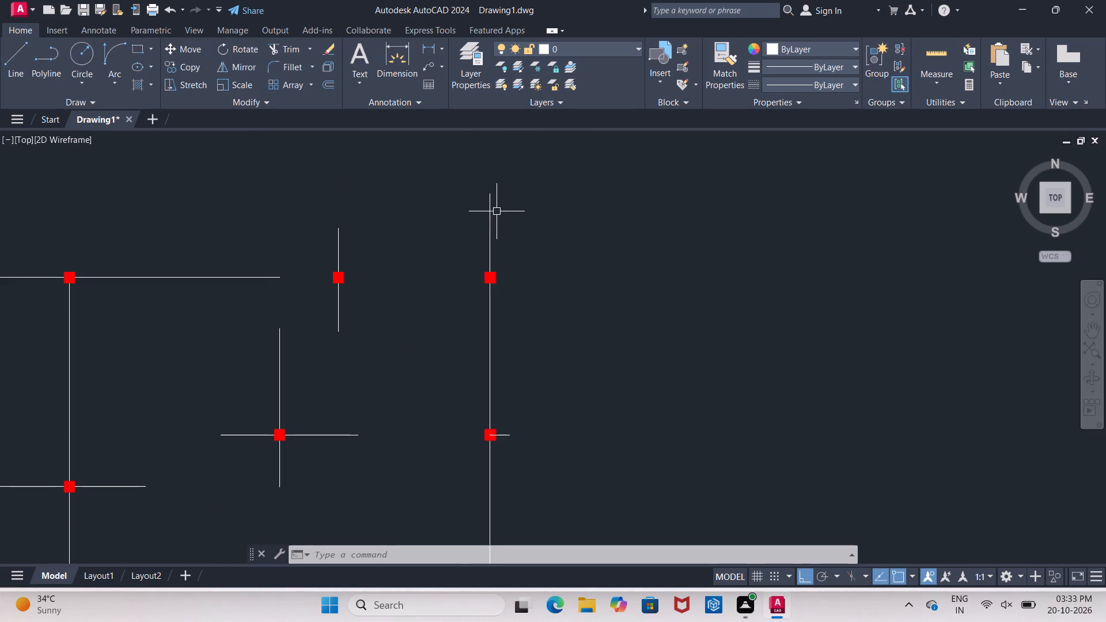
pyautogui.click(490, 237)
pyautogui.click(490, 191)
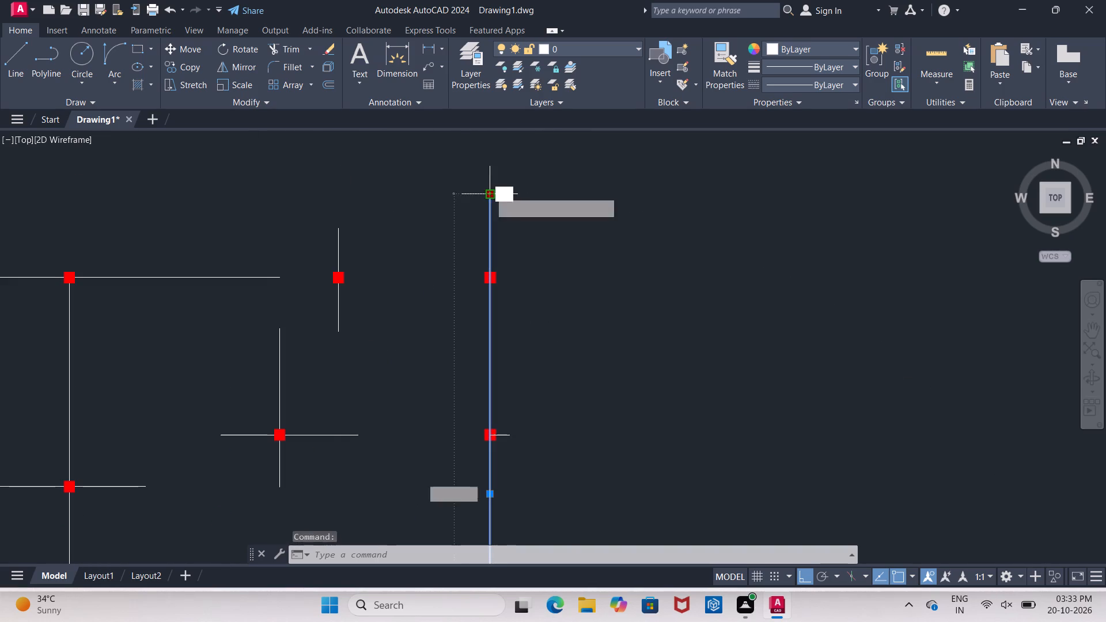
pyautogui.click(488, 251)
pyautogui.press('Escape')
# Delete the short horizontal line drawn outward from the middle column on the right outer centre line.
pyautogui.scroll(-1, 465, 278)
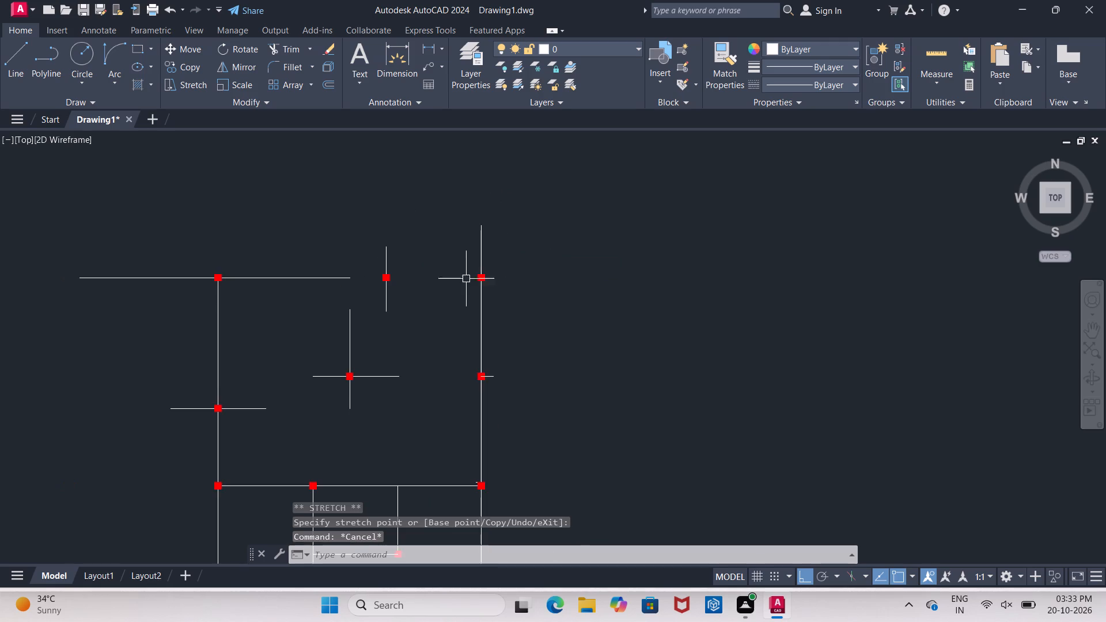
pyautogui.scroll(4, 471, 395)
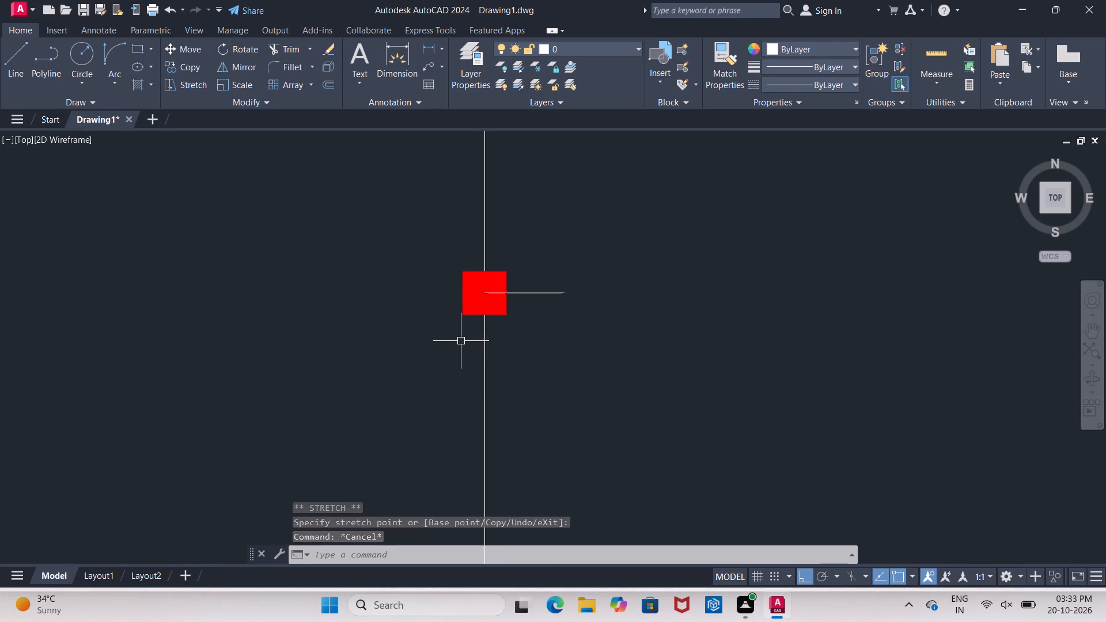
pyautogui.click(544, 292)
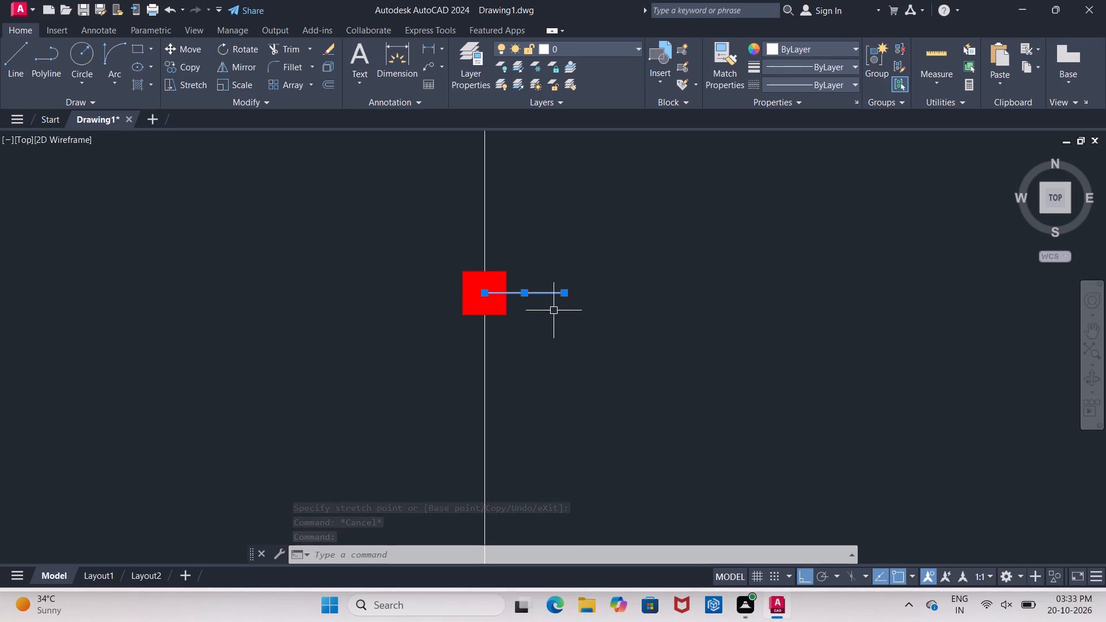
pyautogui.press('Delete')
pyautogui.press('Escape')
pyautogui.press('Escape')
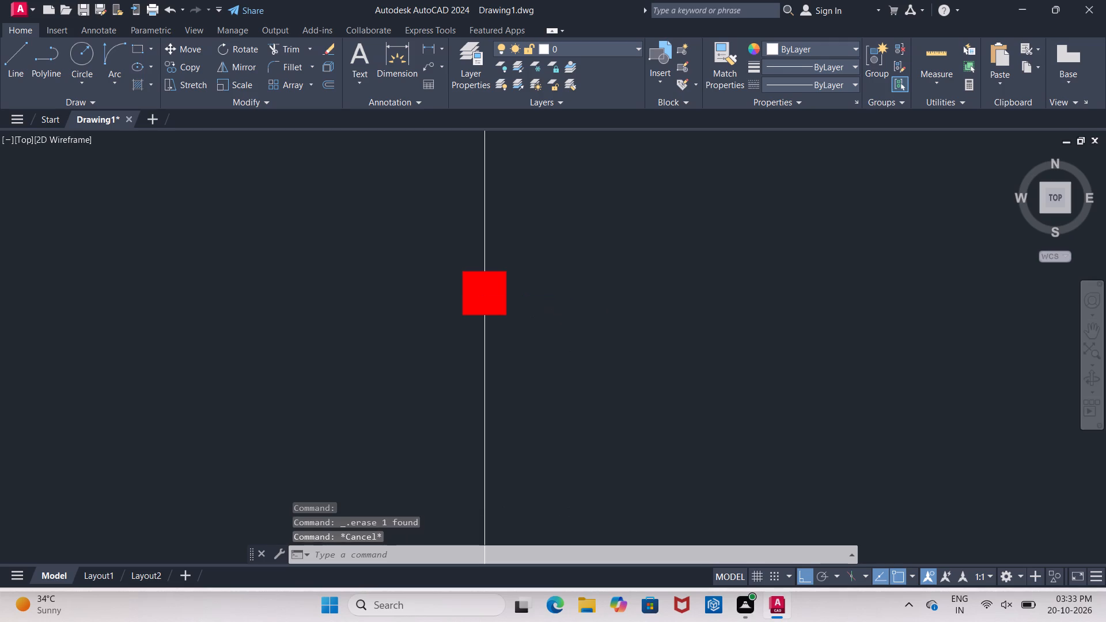
# With Ortho on, draw a 2' horizontal line to the right from the centre of the right outer line's middle column.
pyautogui.press('l')
pyautogui.press('Return')
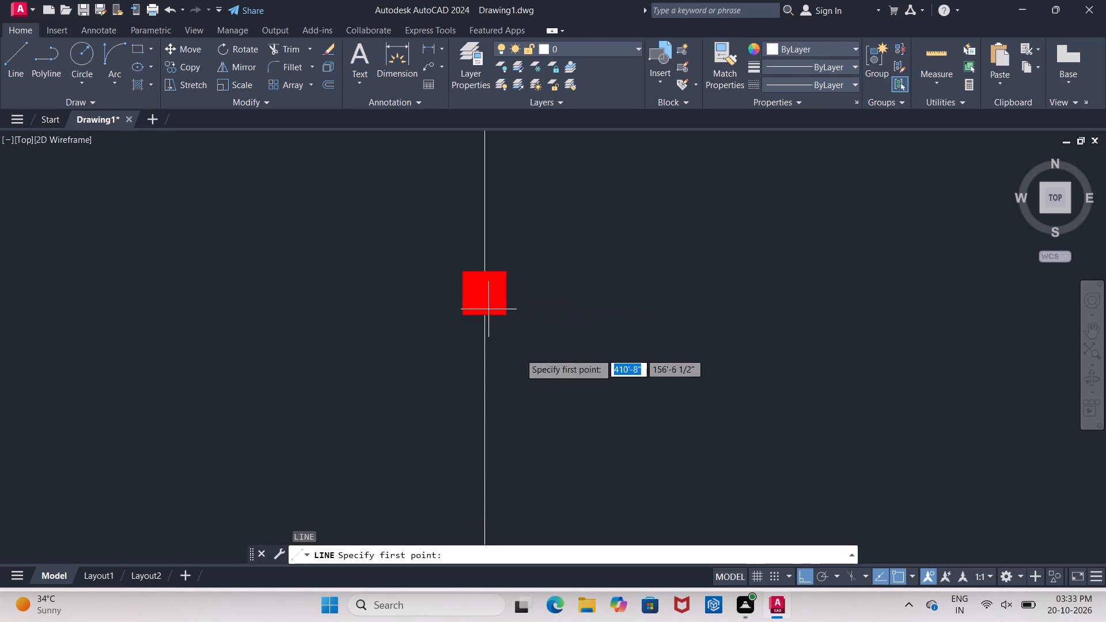
pyautogui.click(823, 579)
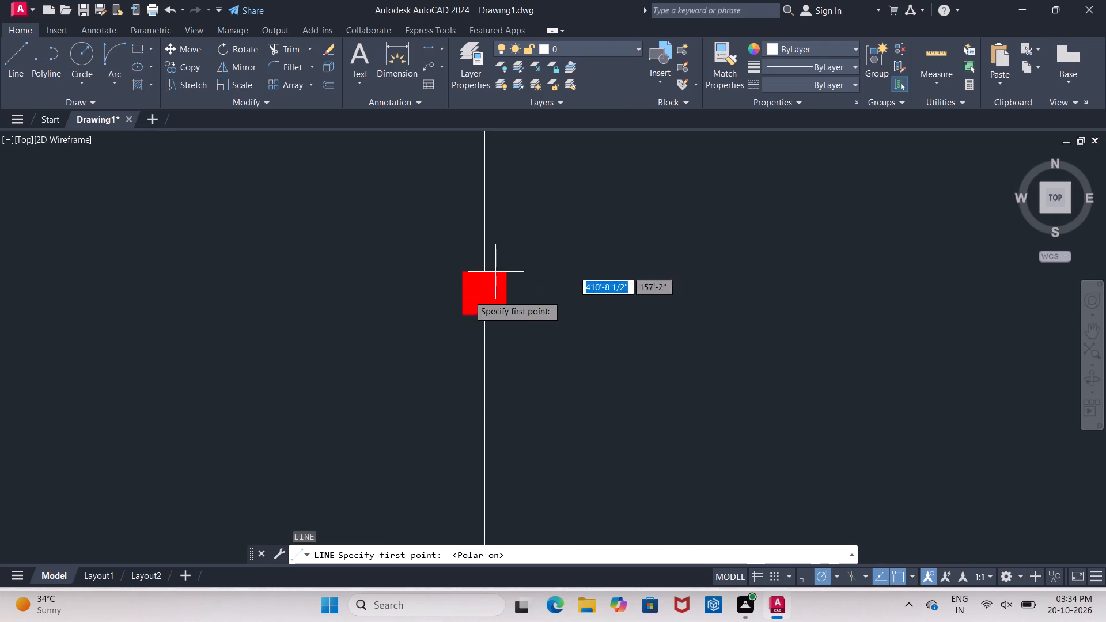
pyautogui.click(803, 574)
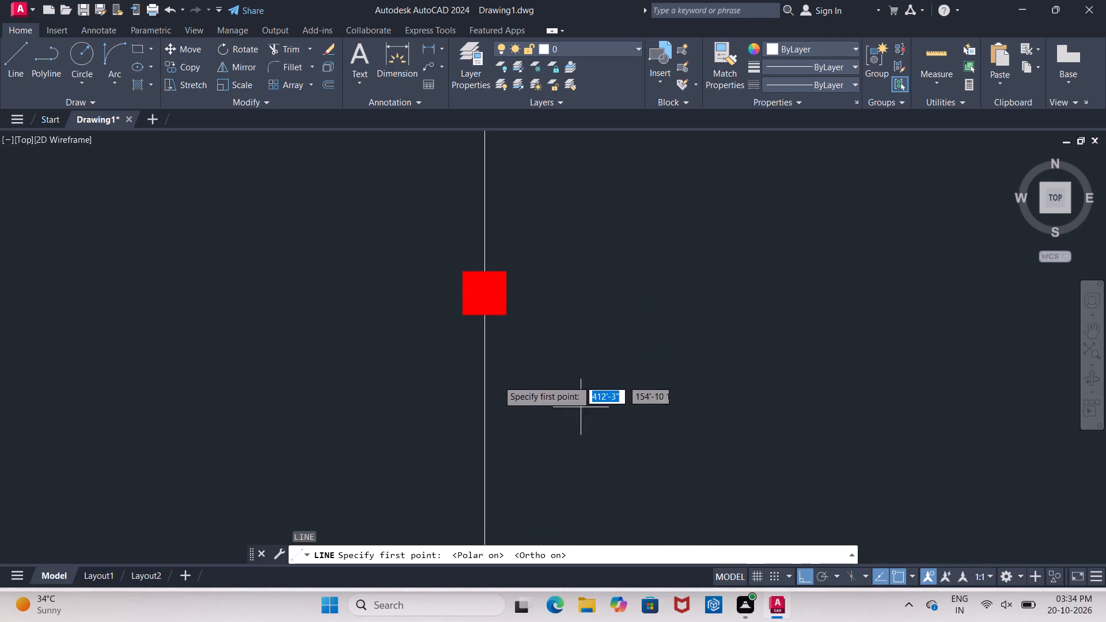
pyautogui.scroll(3, 493, 354)
pyautogui.scroll(-3, 431, 302)
pyautogui.scroll(5, 447, 290)
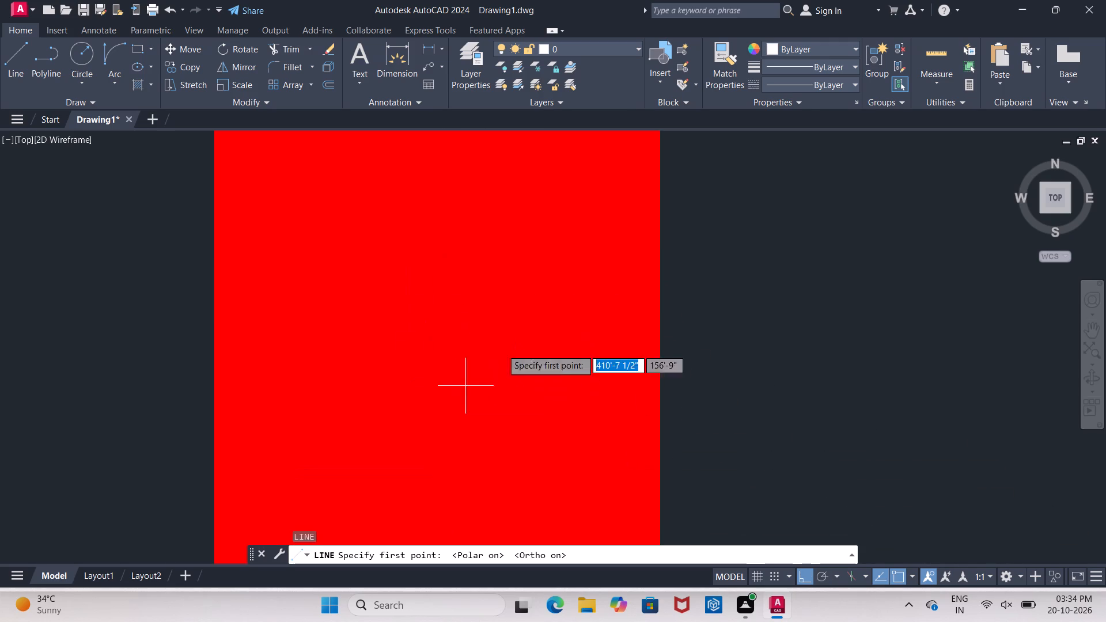
pyautogui.scroll(-4, 440, 332)
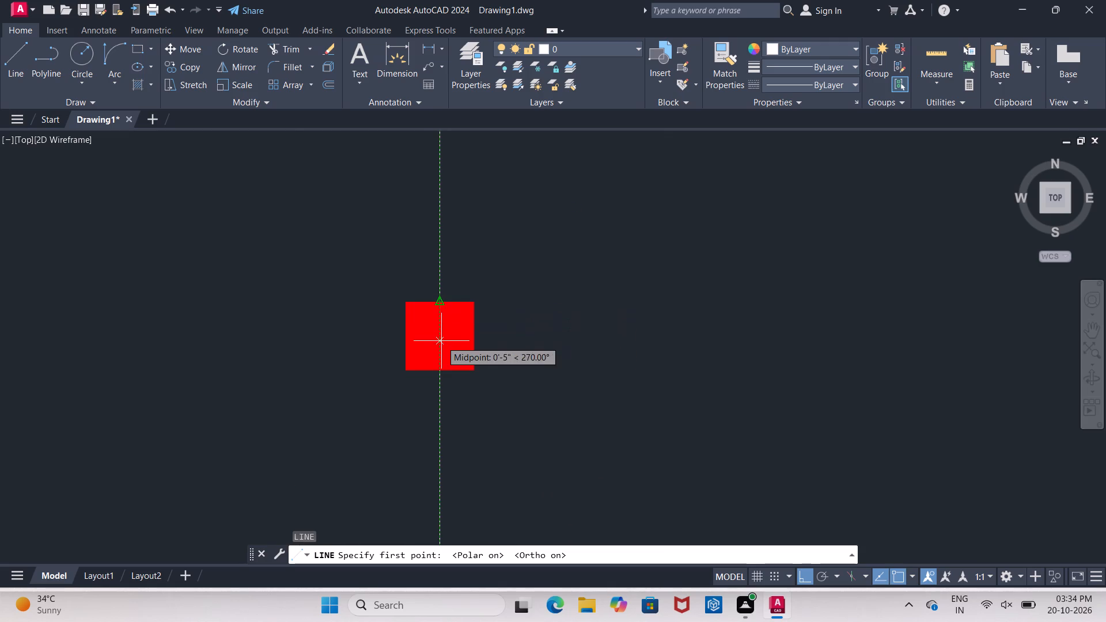
pyautogui.click(440, 336)
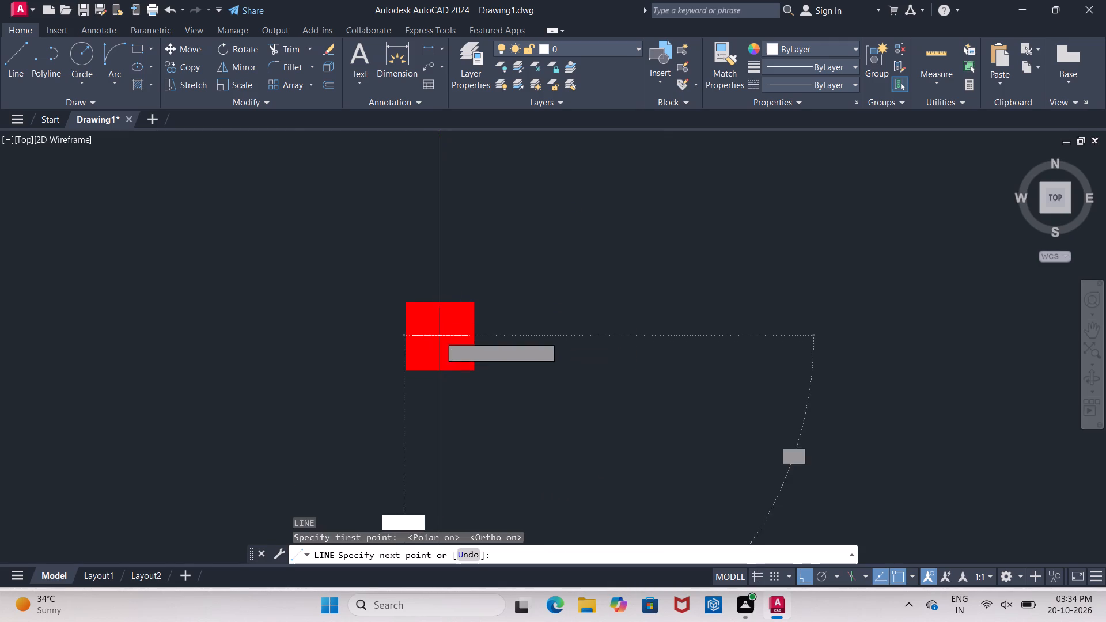
pyautogui.press('2')
pyautogui.press("'")
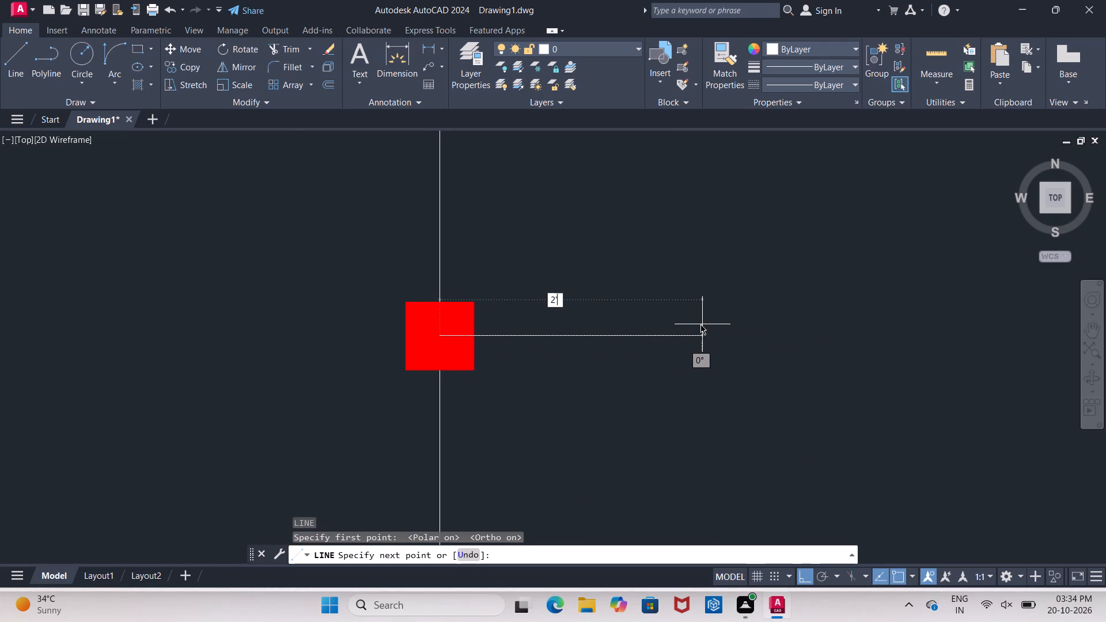
pyautogui.press('Return')
pyautogui.scroll(-5, 673, 280)
pyautogui.press('Return')
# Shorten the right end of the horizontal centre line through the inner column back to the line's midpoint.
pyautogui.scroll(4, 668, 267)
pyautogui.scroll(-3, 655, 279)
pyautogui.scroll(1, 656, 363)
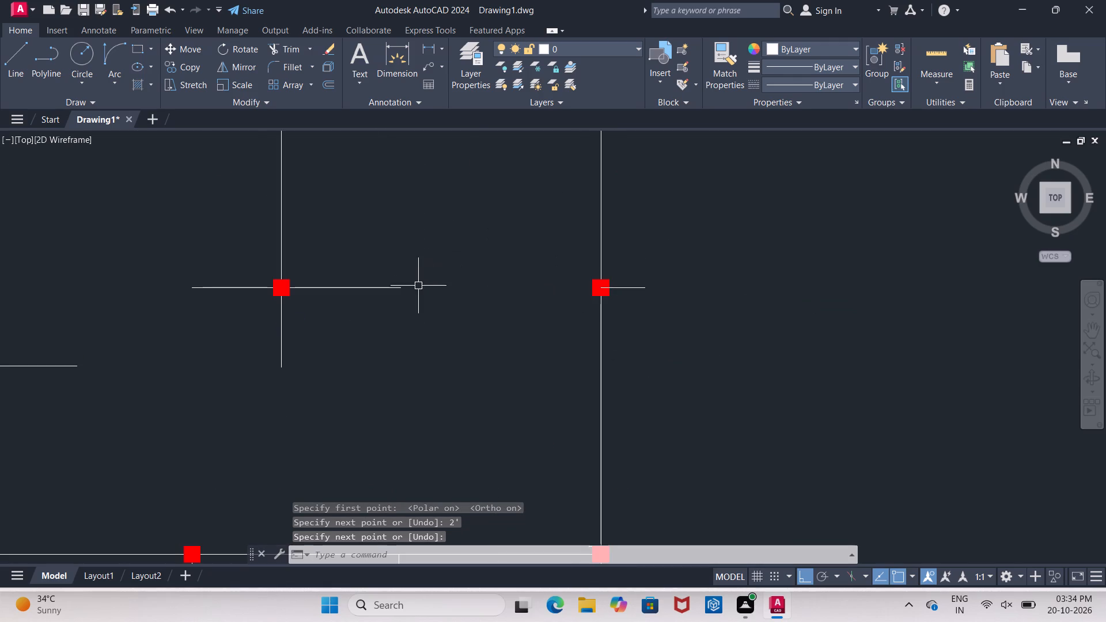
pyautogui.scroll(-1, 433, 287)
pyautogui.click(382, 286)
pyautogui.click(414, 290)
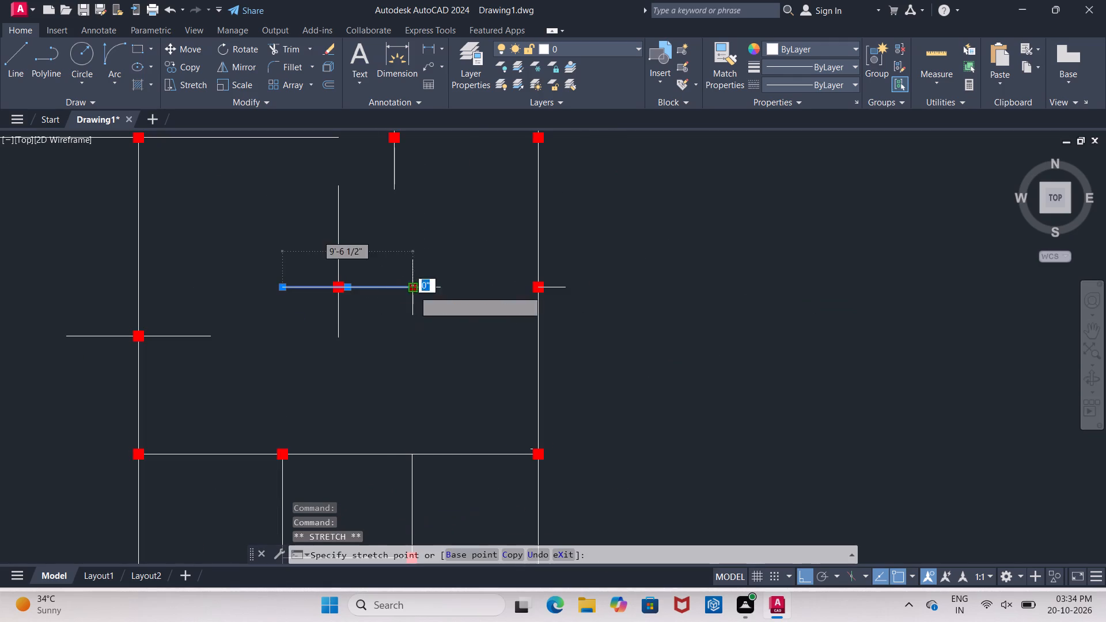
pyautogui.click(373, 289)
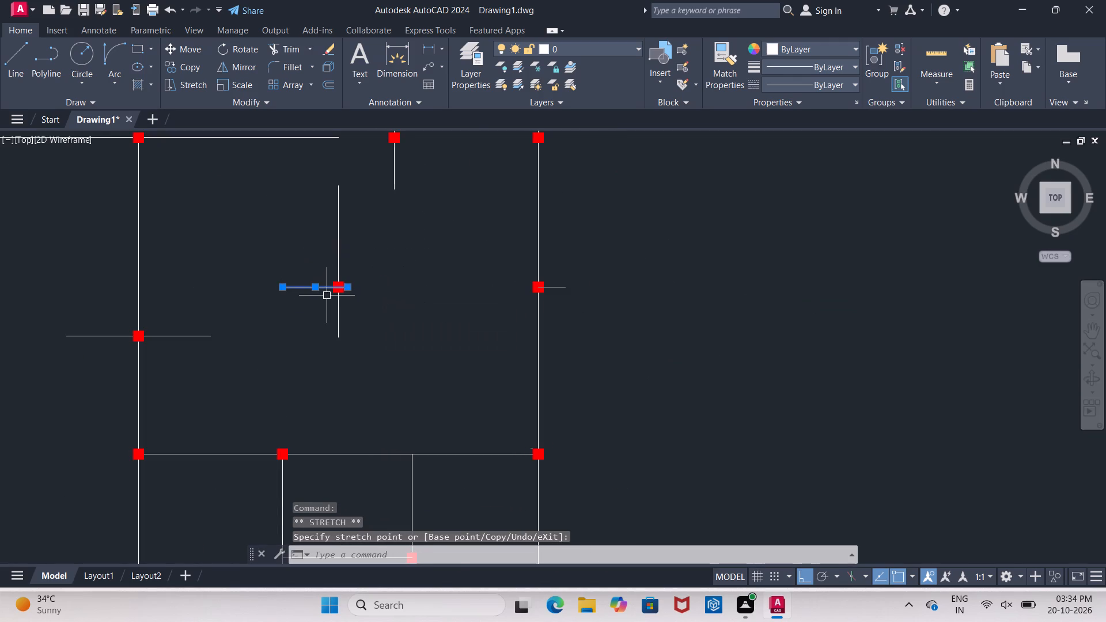
# Delete the selected horizontal centre line through the inner column.
pyautogui.scroll(2, 328, 289)
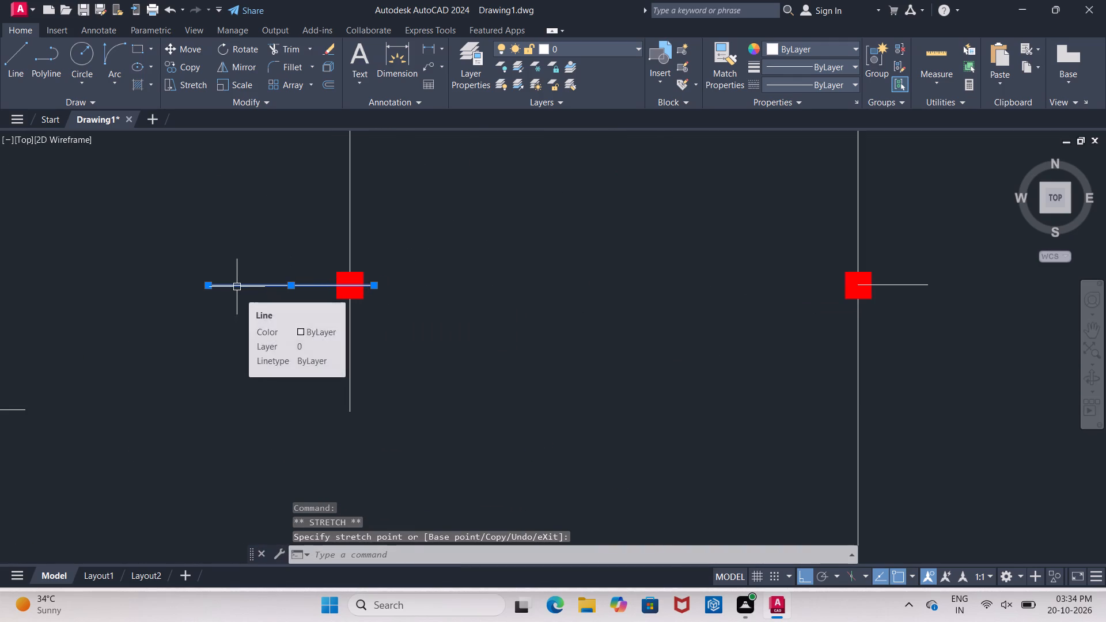
pyautogui.press('Delete')
# Draw a 2' horizontal line to the right from the centre of the inner column.
pyautogui.press('l')
pyautogui.press('Return')
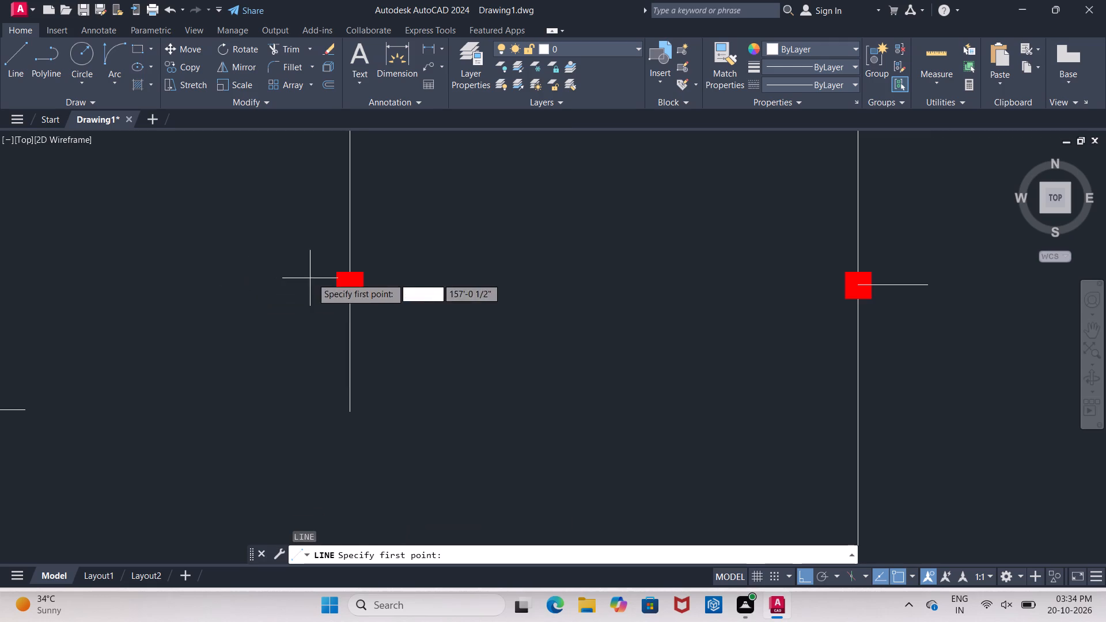
pyautogui.scroll(1, 348, 286)
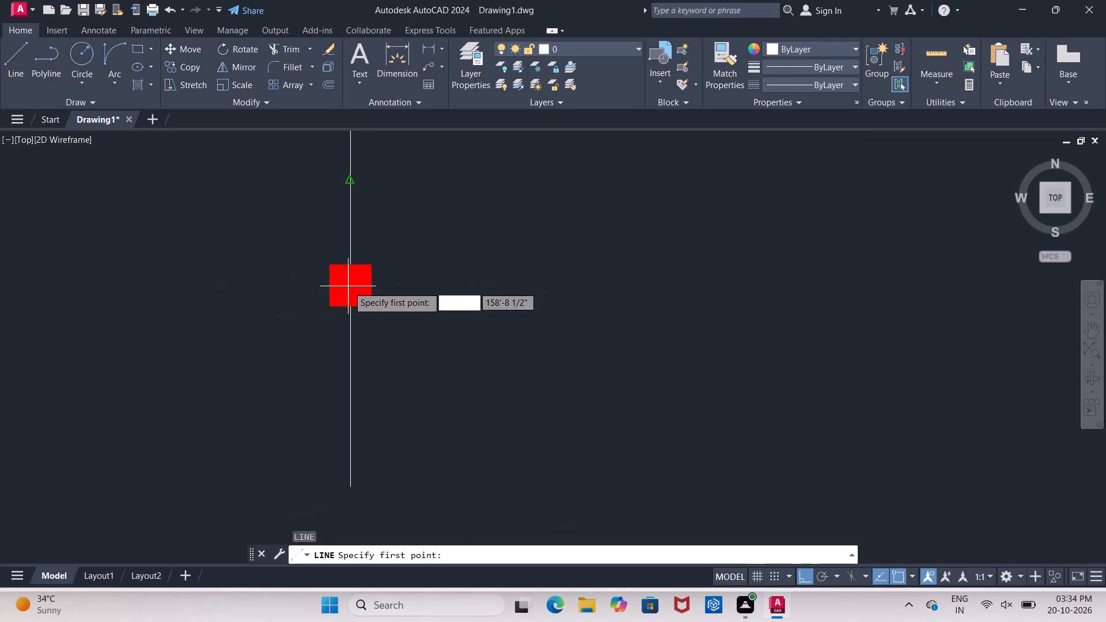
pyautogui.scroll(2, 348, 286)
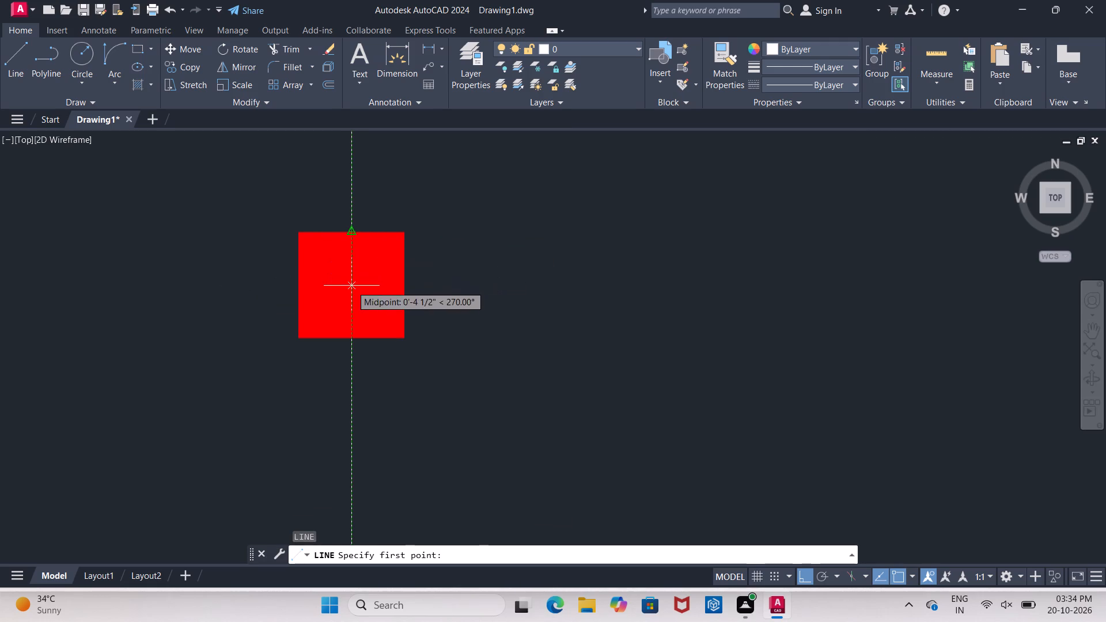
pyautogui.click(351, 288)
pyautogui.press('2')
pyautogui.press("'")
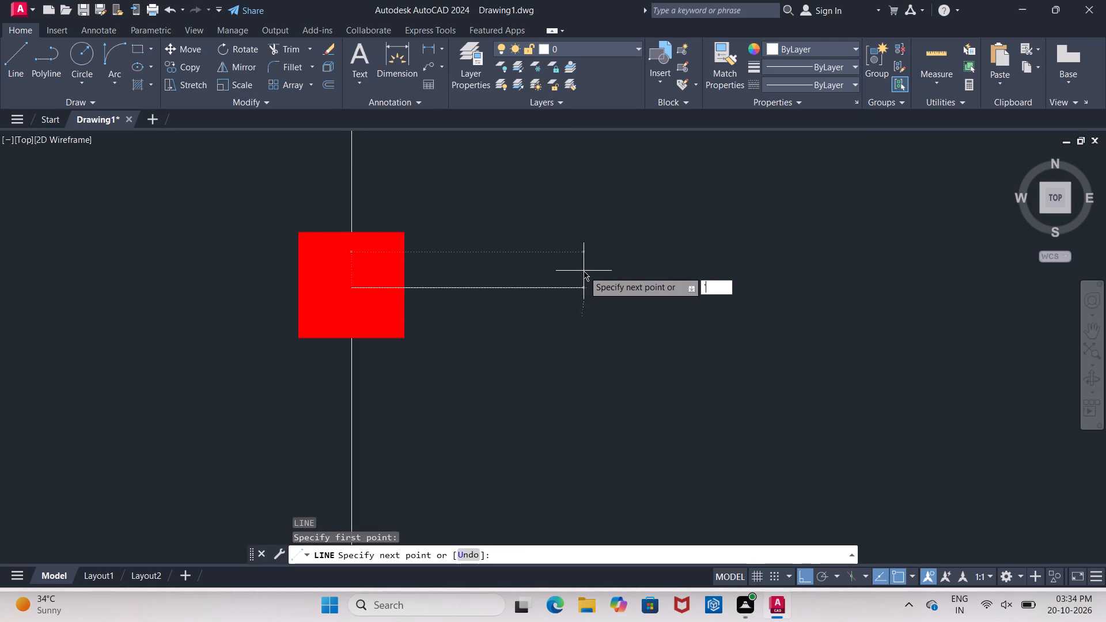
pyautogui.press('BackSpace')
pyautogui.press('2')
pyautogui.press("'")
pyautogui.press('Return')
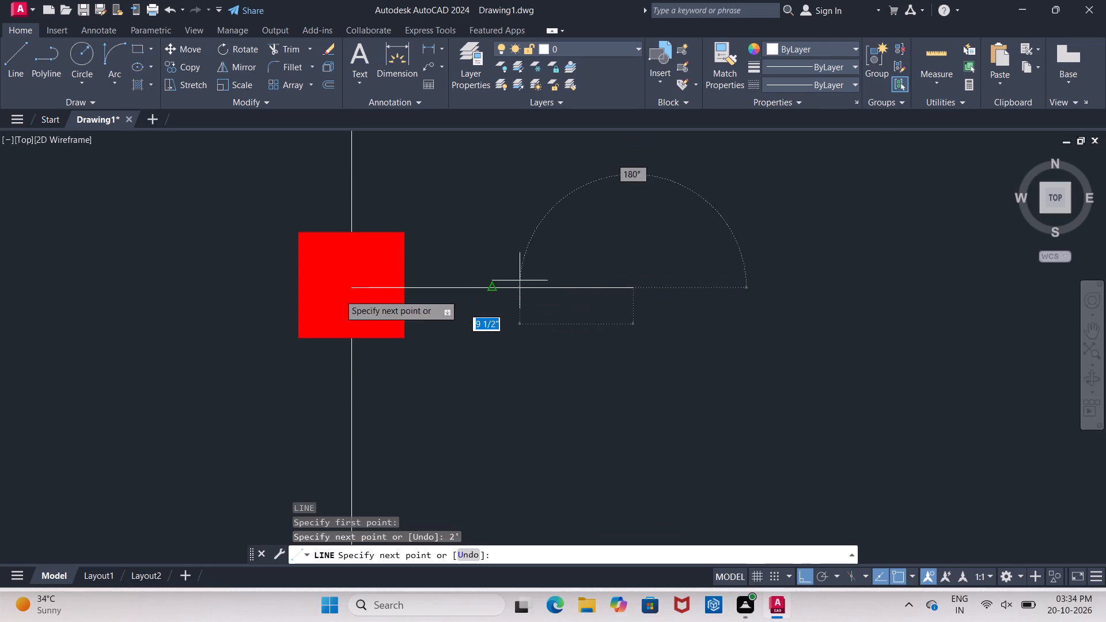
pyautogui.press('Return')
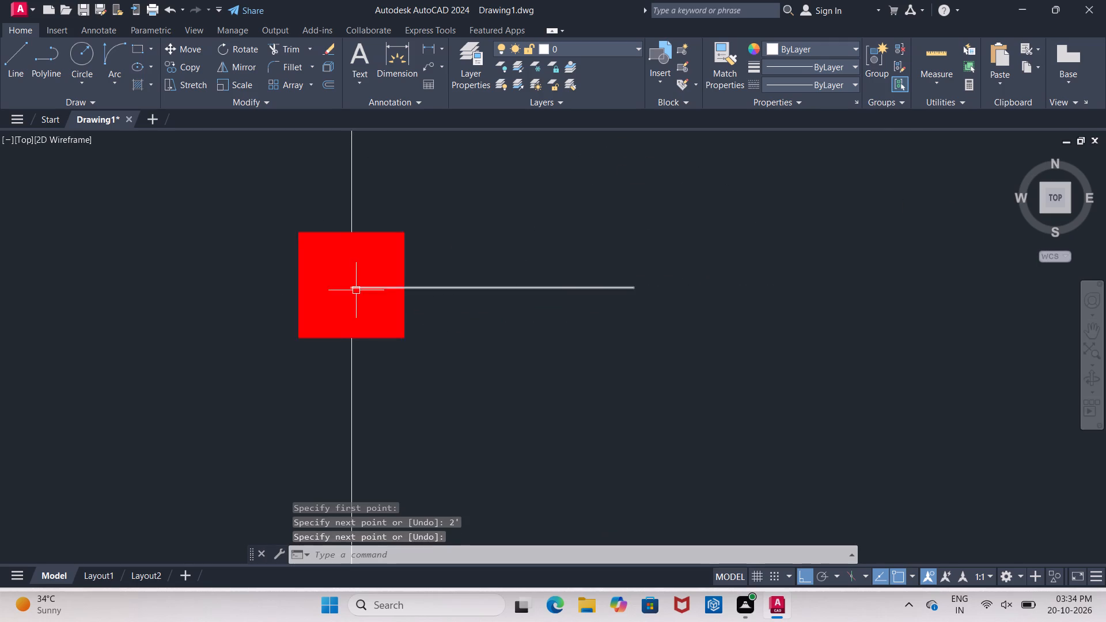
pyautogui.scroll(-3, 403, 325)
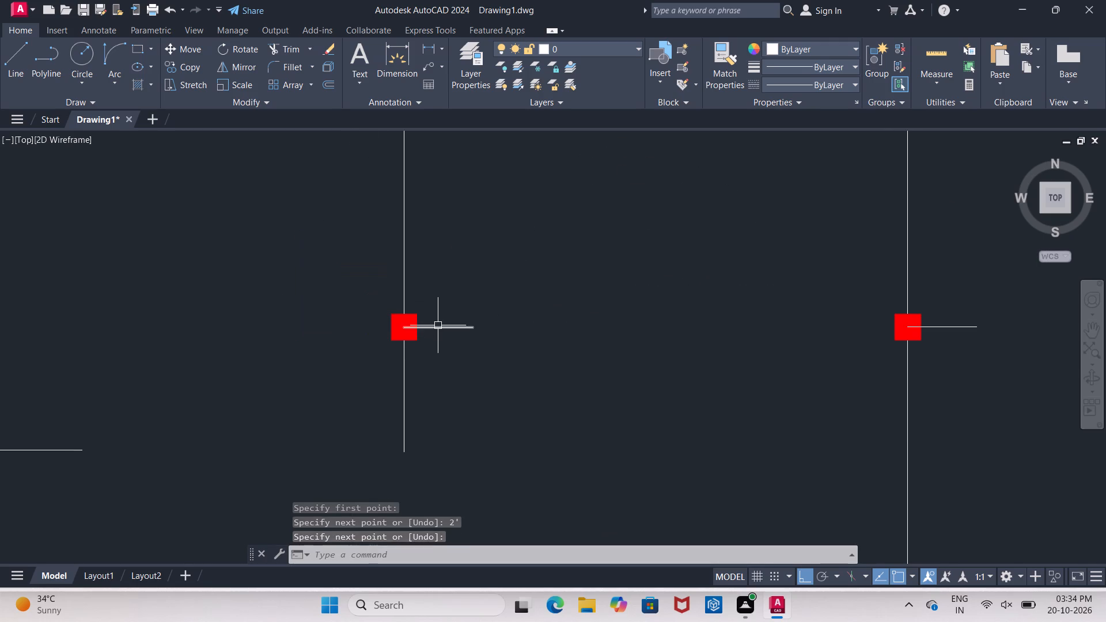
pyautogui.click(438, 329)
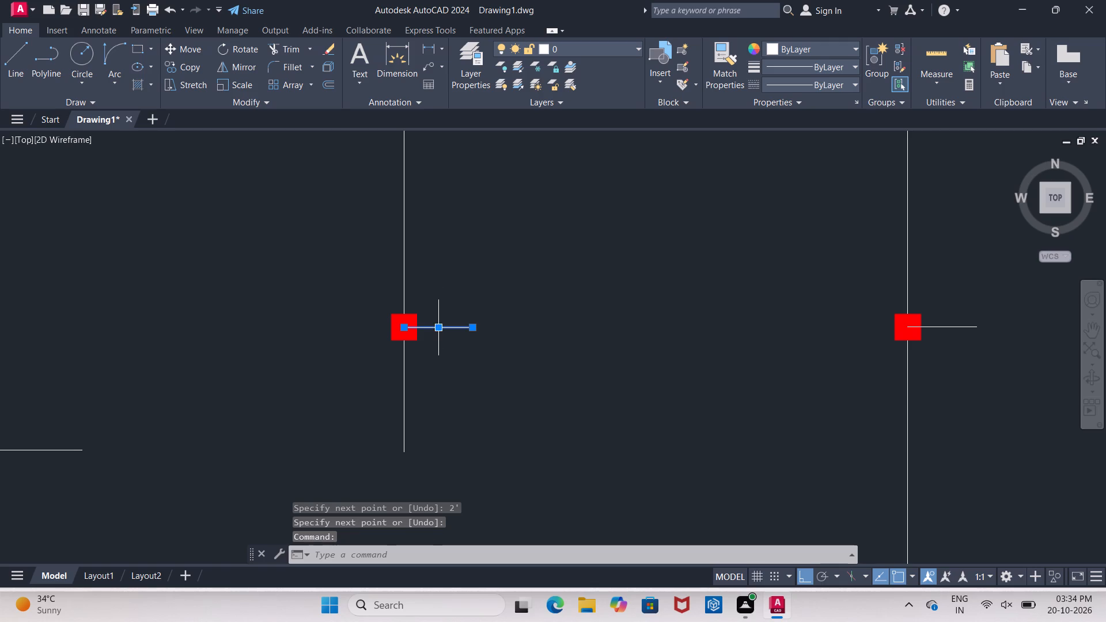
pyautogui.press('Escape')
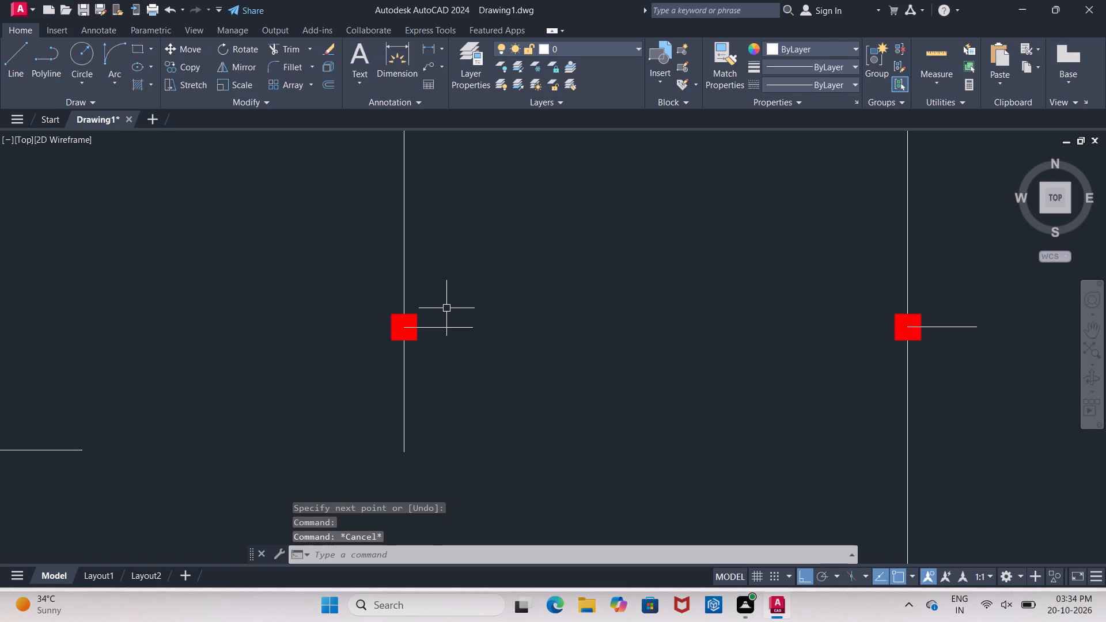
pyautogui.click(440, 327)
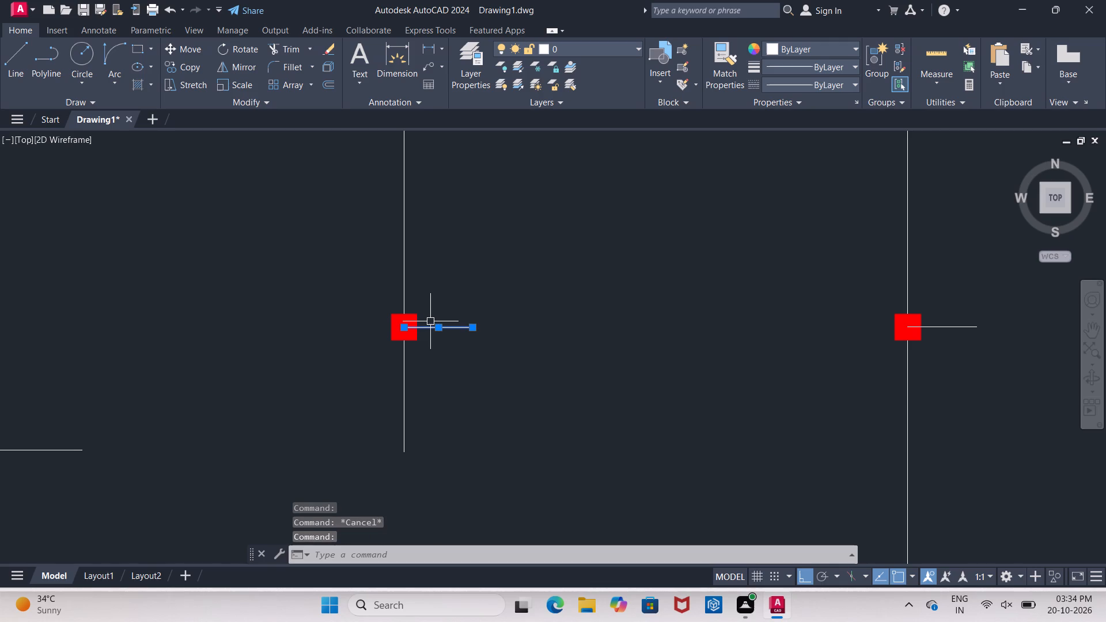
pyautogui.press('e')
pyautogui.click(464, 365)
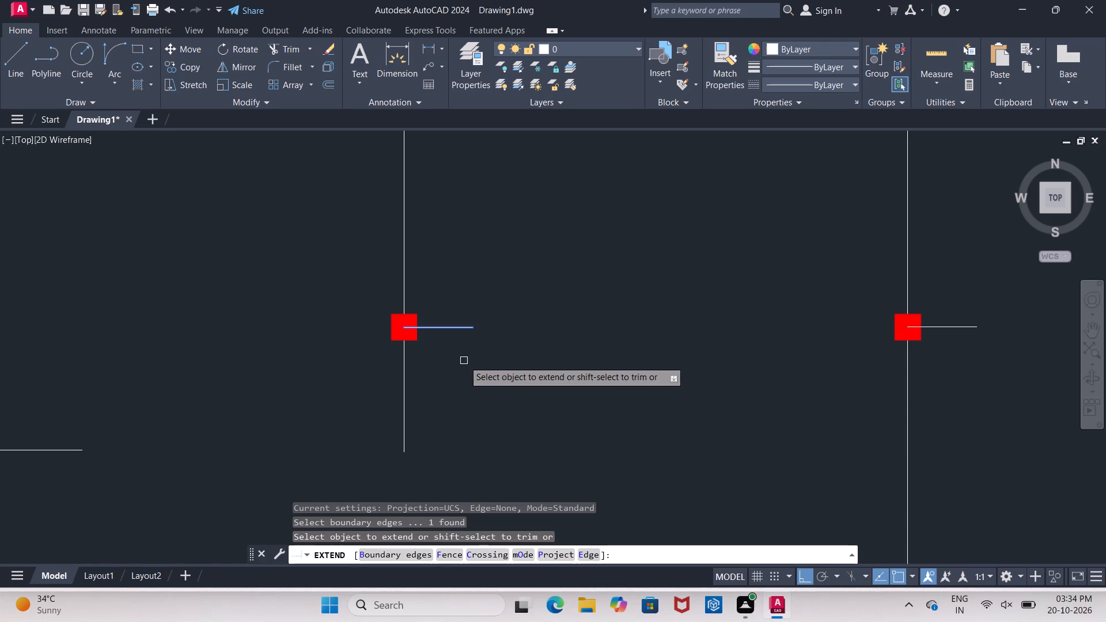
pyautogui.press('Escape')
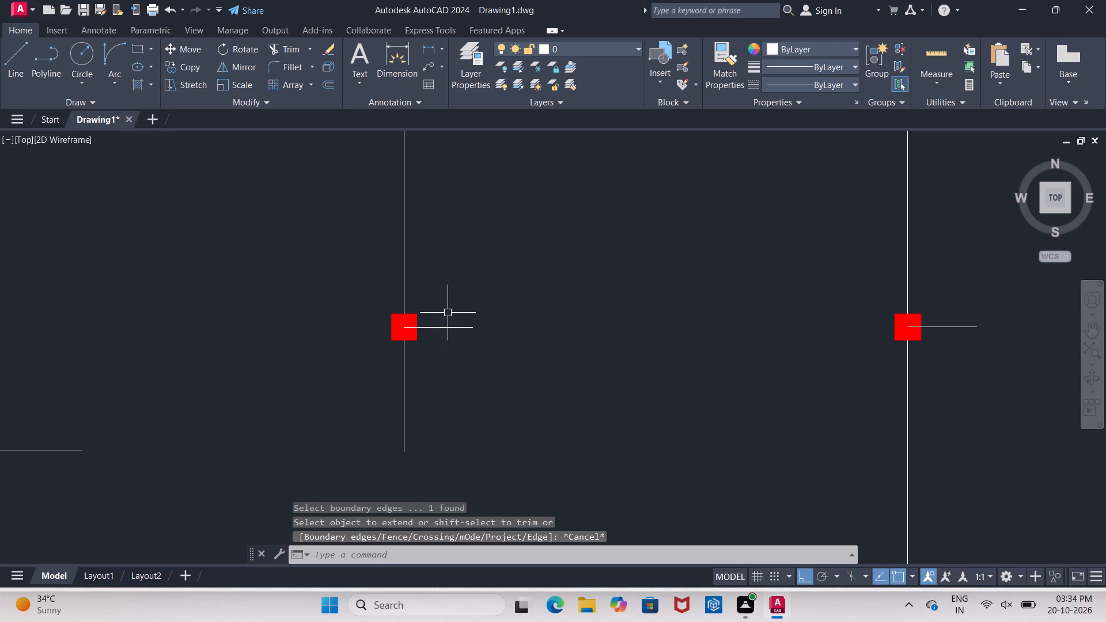
# Draw a 2' horizontal line to the left from the centre of the inner column.
pyautogui.press('l')
pyautogui.press('Return')
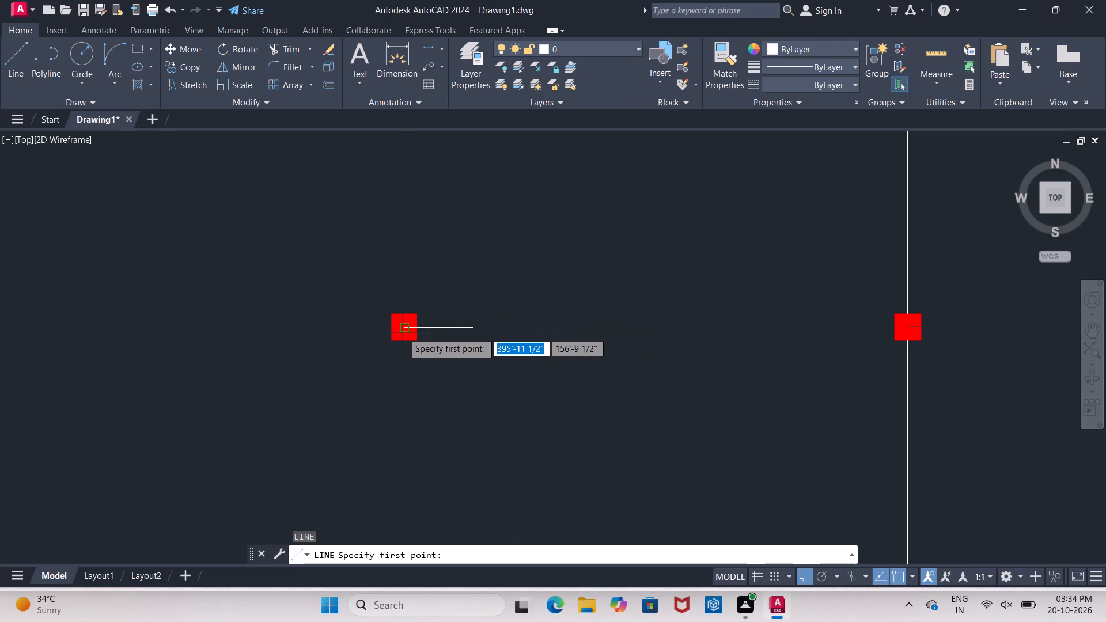
pyautogui.click(404, 329)
pyautogui.press('2')
pyautogui.press("'")
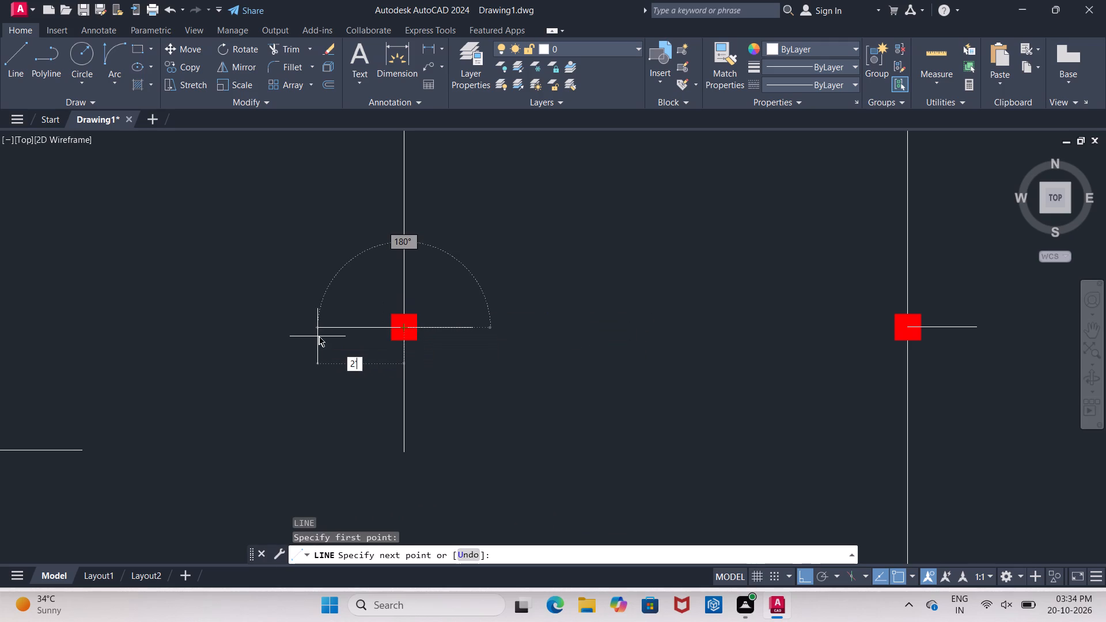
pyautogui.press('Return')
pyautogui.press('Escape')
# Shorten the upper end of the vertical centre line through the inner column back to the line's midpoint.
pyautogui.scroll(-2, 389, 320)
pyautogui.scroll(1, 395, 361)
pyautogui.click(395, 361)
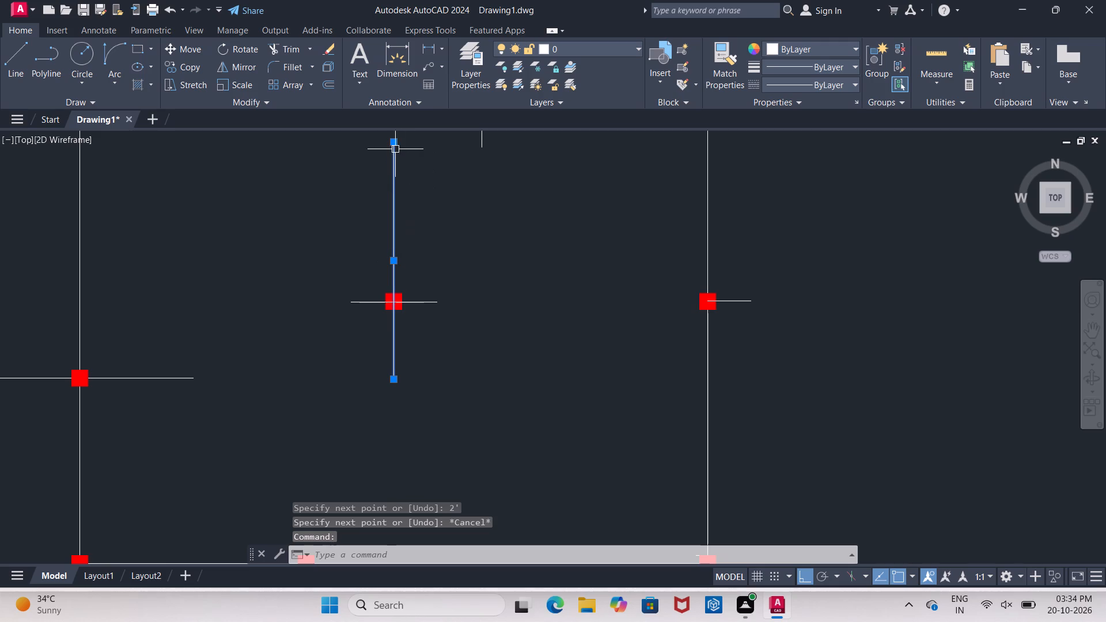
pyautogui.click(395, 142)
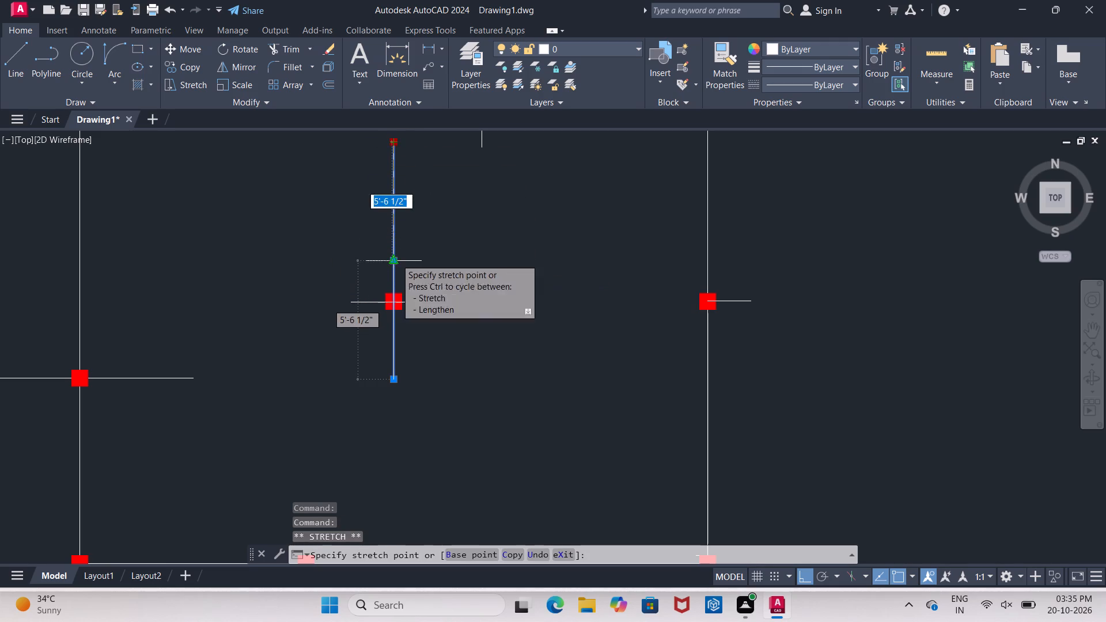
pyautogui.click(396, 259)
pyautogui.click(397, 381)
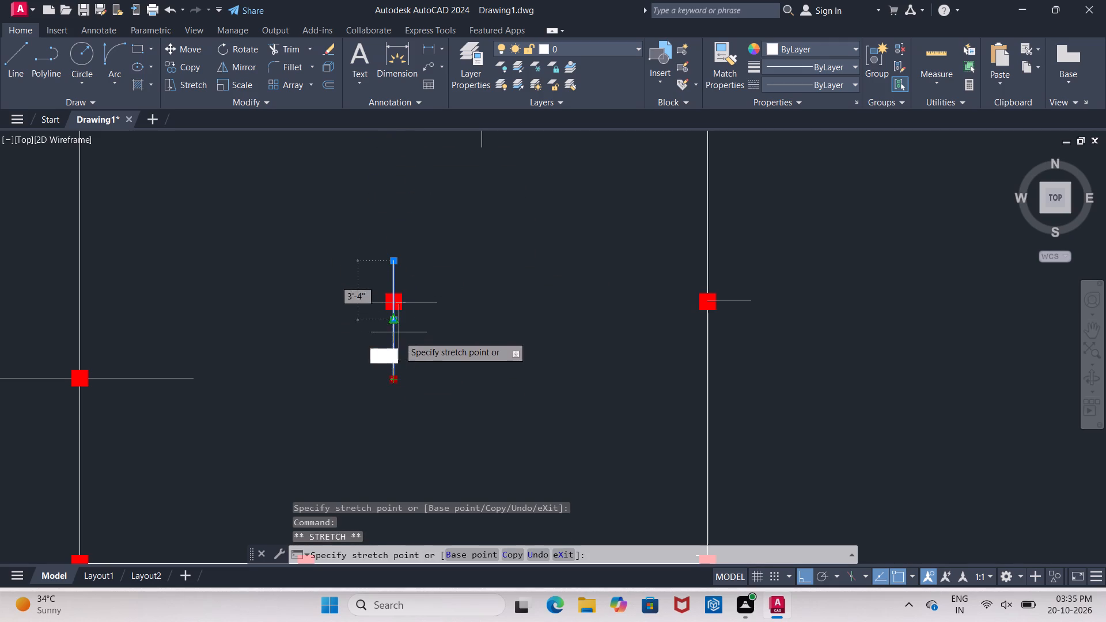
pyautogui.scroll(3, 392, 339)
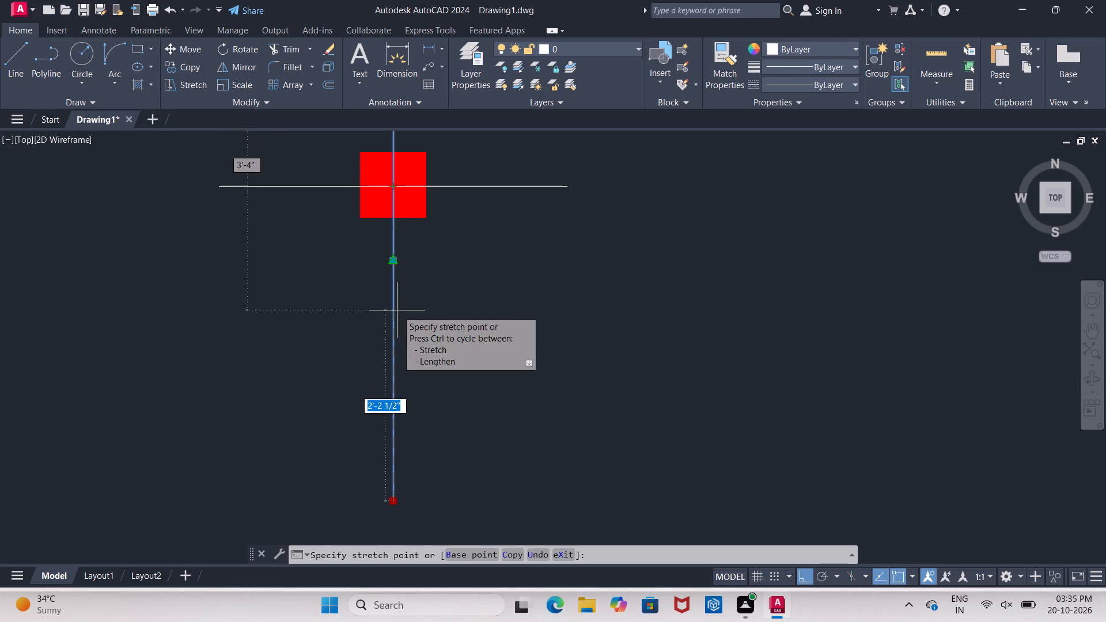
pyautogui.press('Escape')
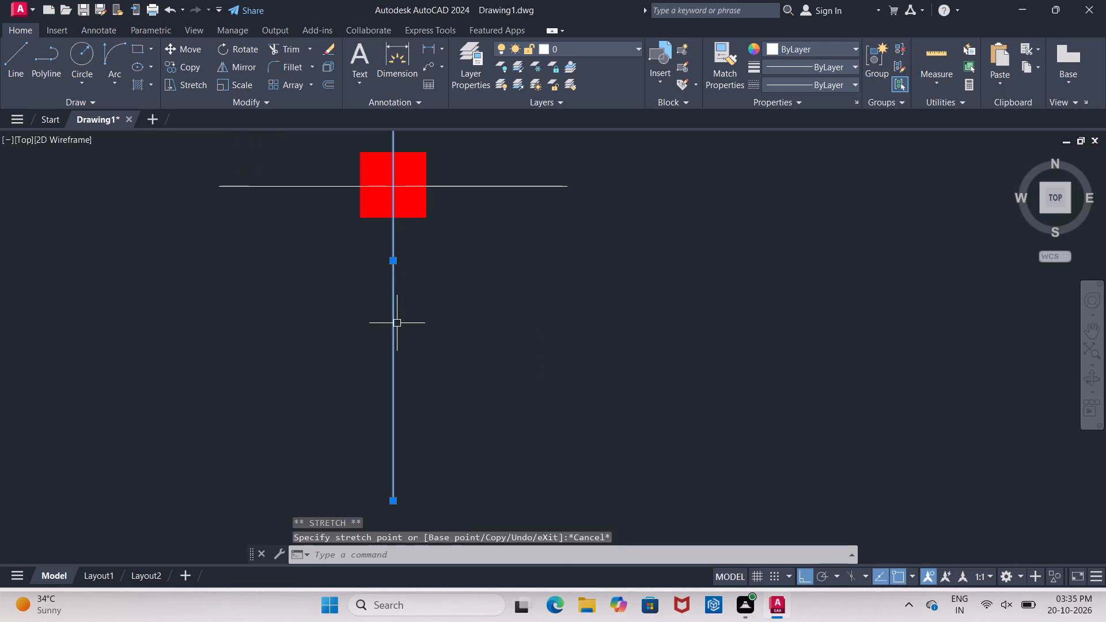
# Delete the selected vertical centre line through the inner column.
pyautogui.press('Delete')
# Draw a 2' vertical line downward from the centre of the inner column.
pyautogui.press('l')
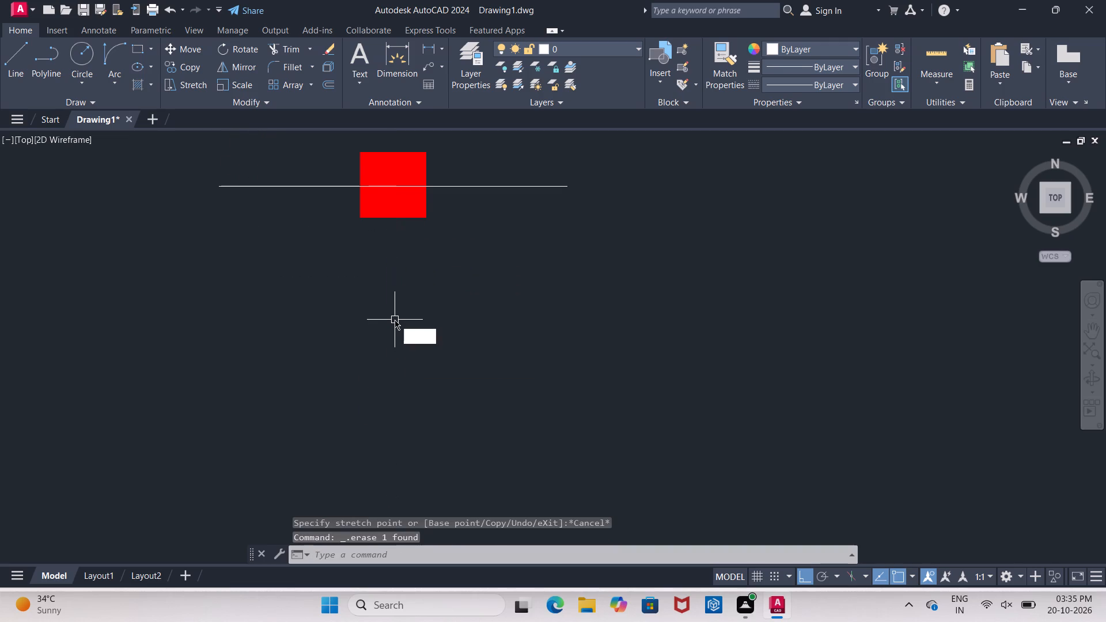
pyautogui.press('Return')
pyautogui.click(390, 185)
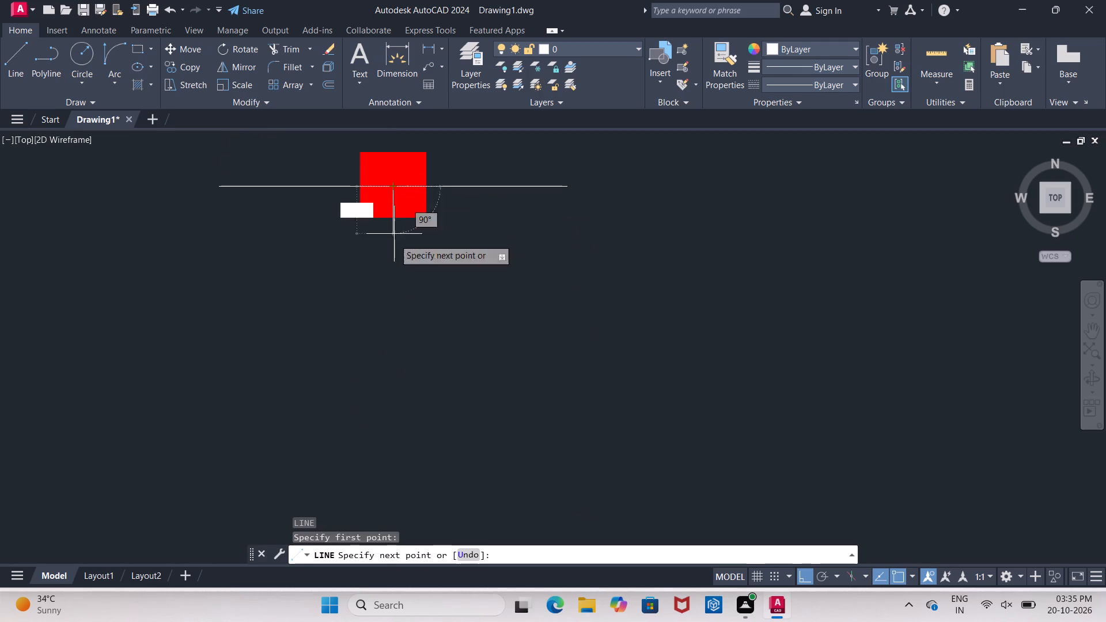
pyautogui.press('2')
pyautogui.press("'")
pyautogui.press('Return')
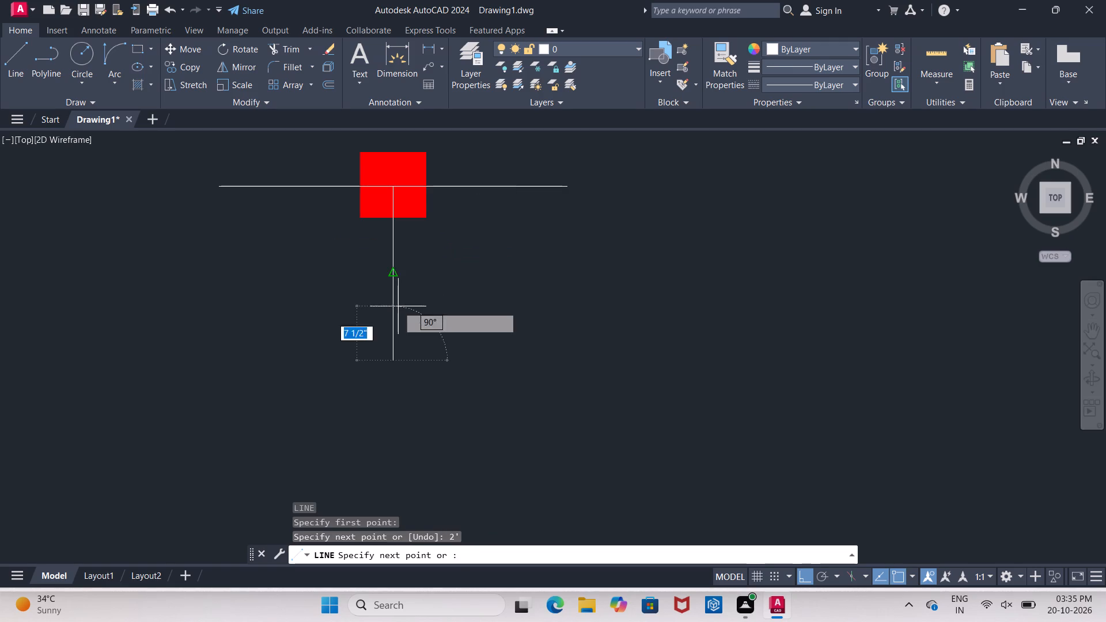
pyautogui.press('Escape')
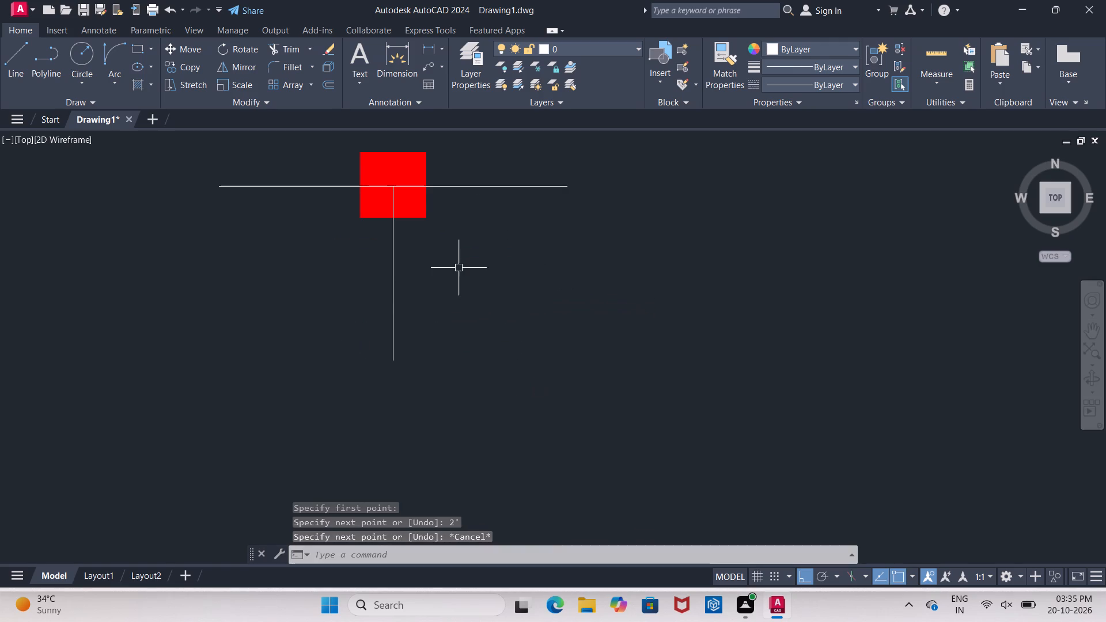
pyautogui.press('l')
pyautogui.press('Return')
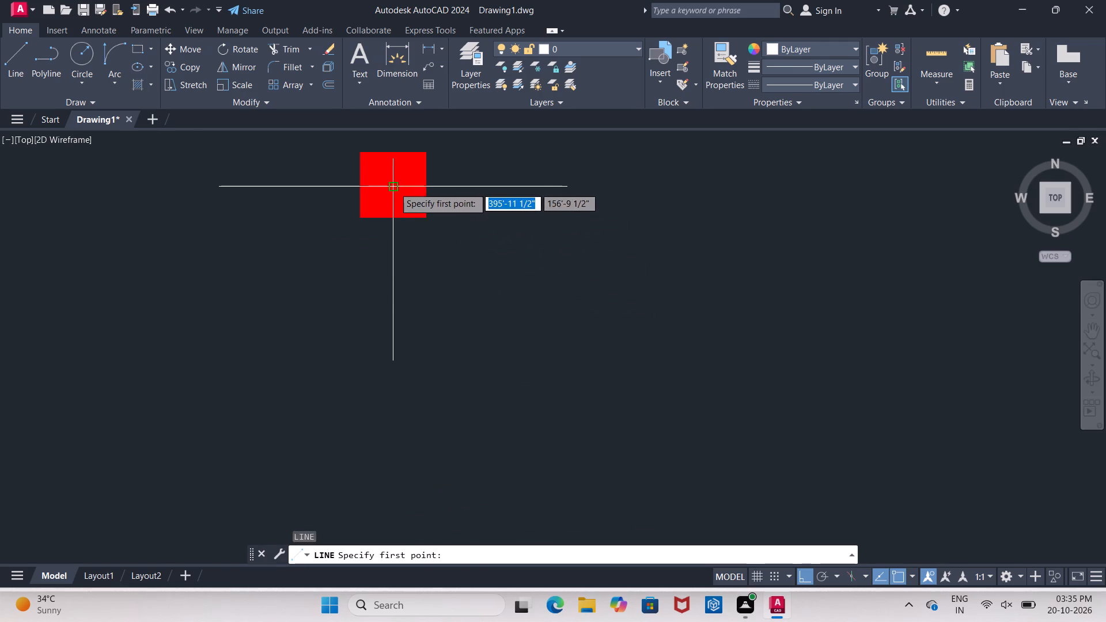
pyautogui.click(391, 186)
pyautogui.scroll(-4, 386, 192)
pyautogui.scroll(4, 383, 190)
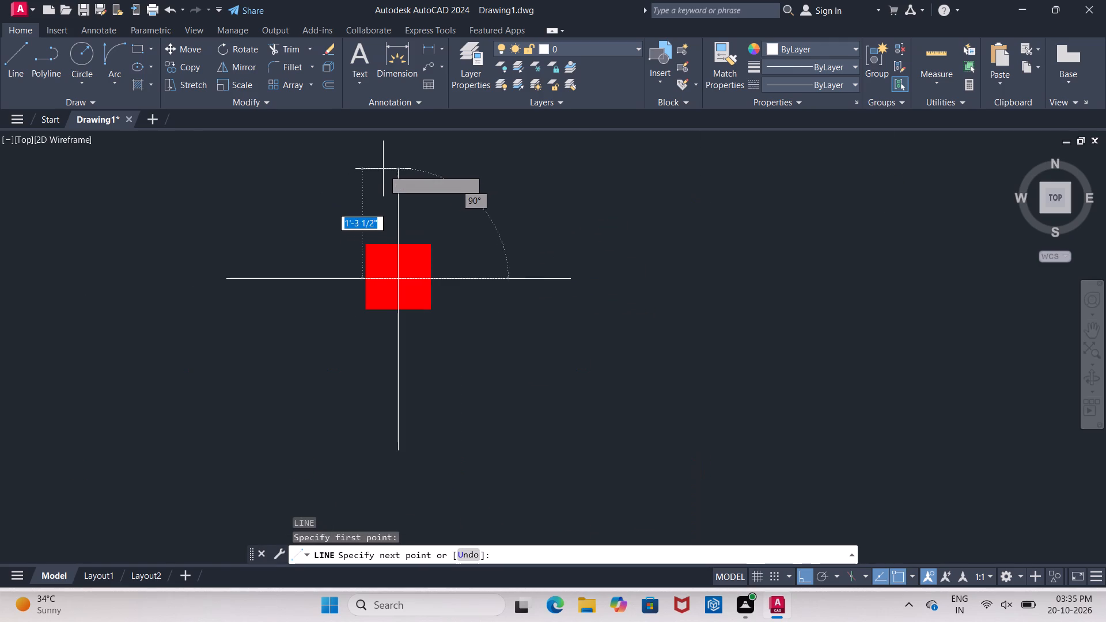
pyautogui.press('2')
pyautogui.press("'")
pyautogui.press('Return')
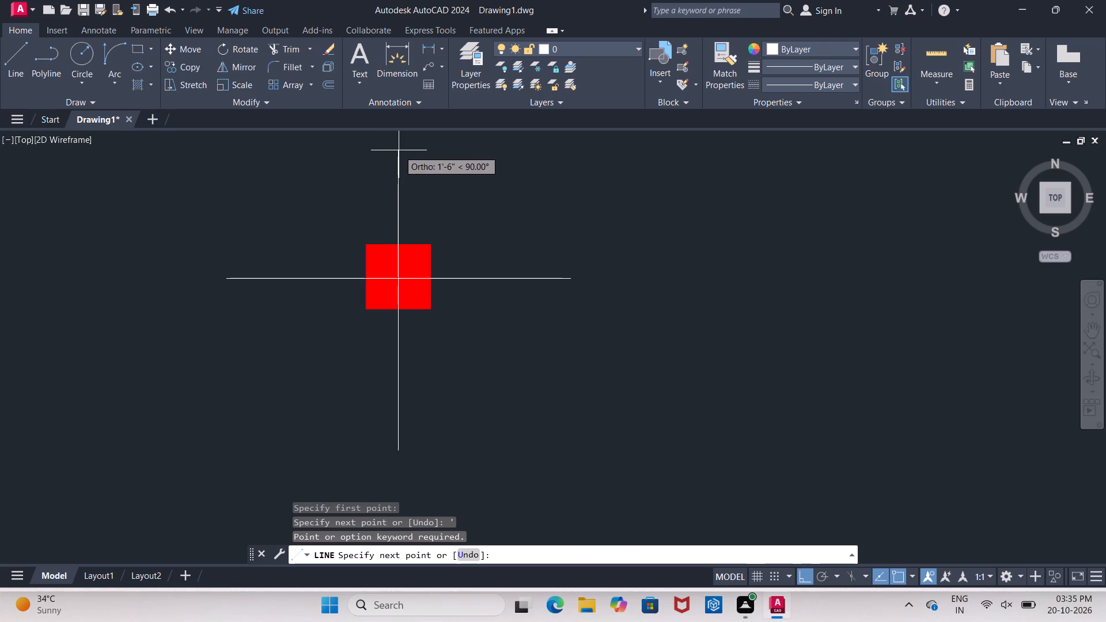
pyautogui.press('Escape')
# Draw a 2' vertical line upward from the centre of the inner column.
pyautogui.press('l')
pyautogui.press('Return')
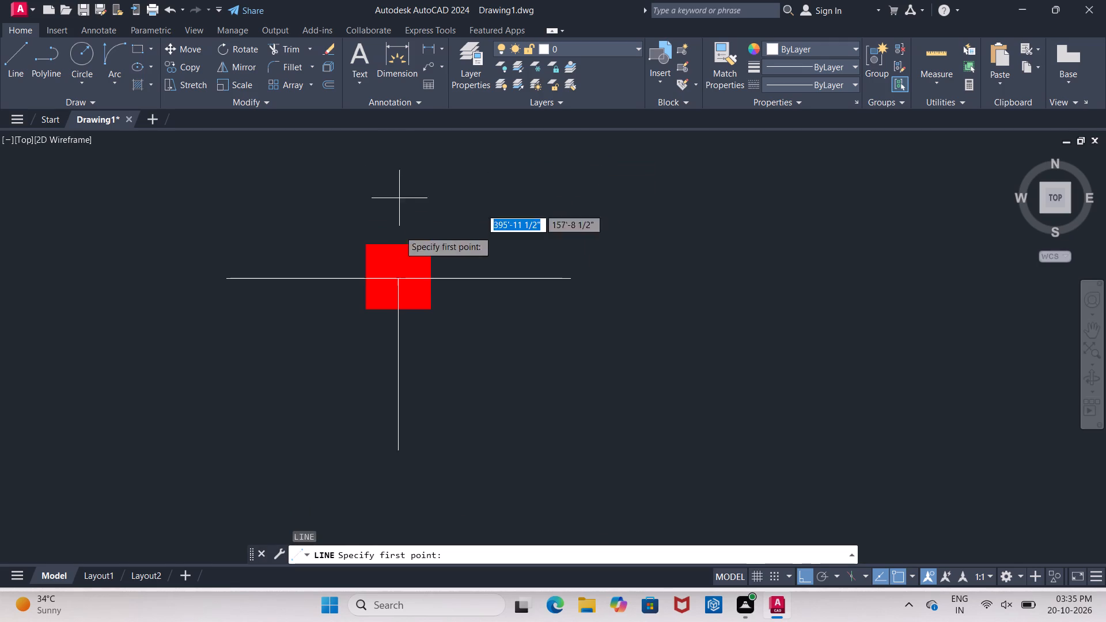
pyautogui.click(398, 276)
pyautogui.write("2'")
pyautogui.press('Return')
pyautogui.press('Escape')
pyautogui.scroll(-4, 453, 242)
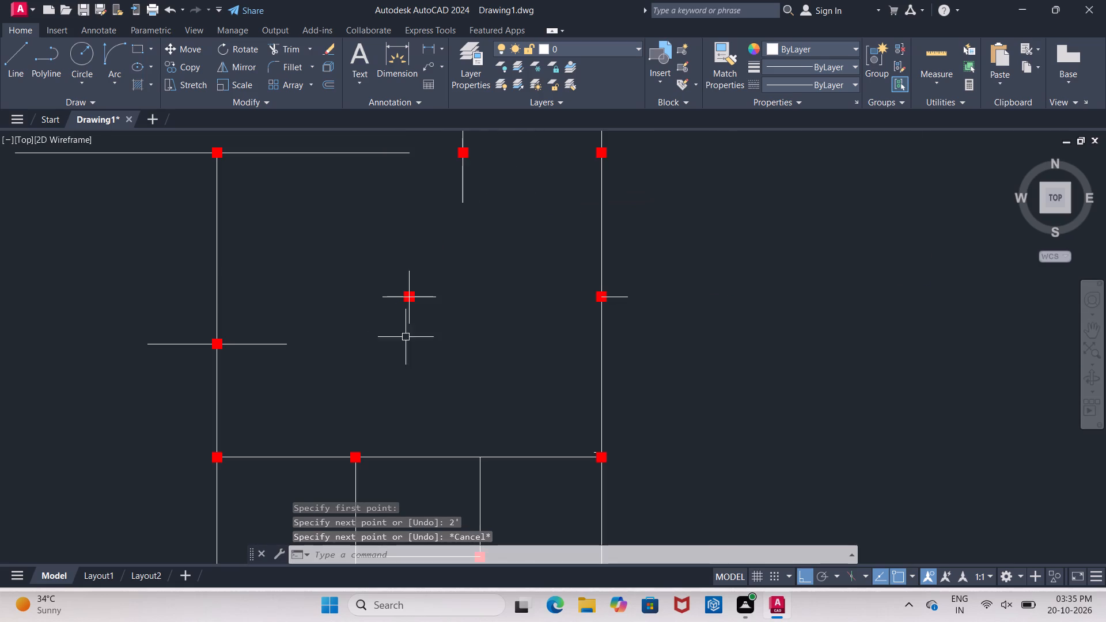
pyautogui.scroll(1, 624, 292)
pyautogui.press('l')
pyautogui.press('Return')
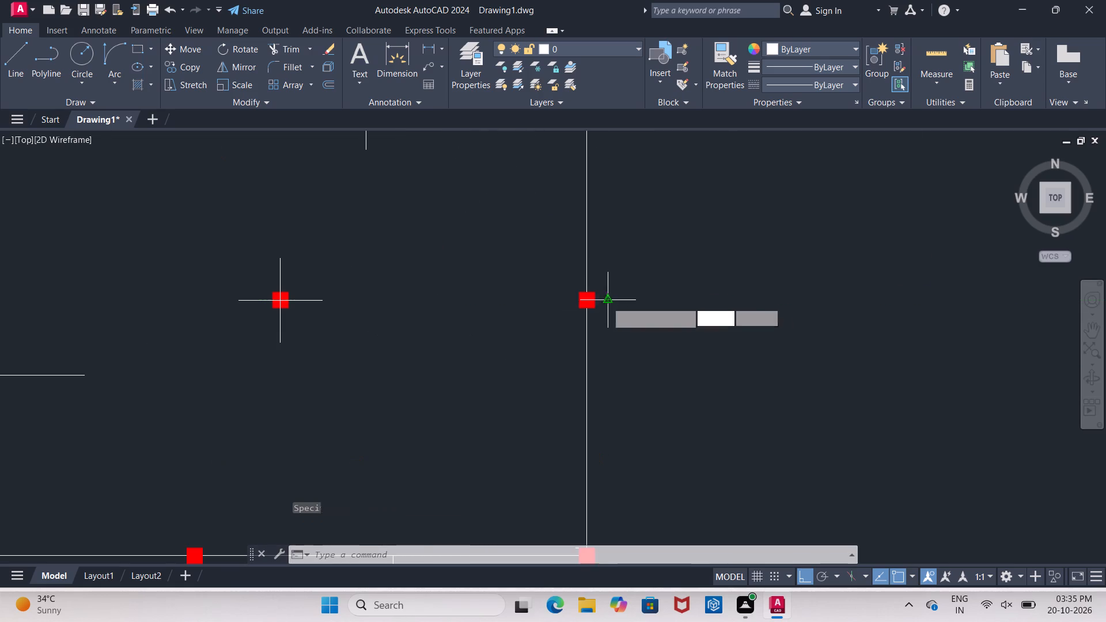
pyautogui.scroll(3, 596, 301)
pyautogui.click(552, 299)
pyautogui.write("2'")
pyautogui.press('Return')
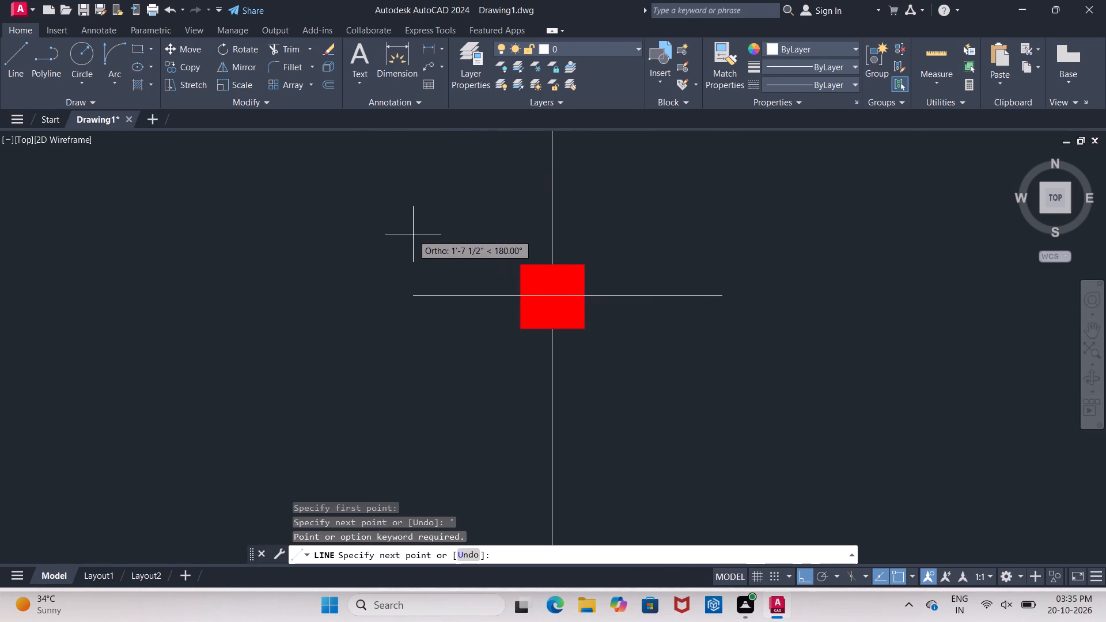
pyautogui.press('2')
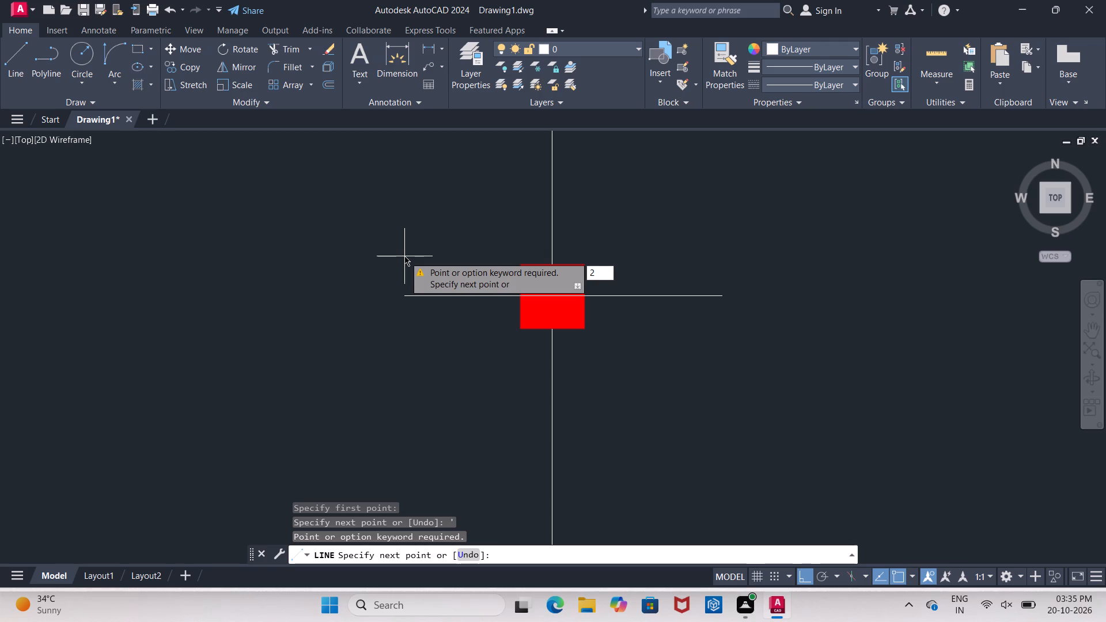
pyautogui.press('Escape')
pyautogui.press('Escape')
# Draw a 2' horizontal line to the left from the centre of the right outer line's middle column.
pyautogui.press('l')
pyautogui.press('Return')
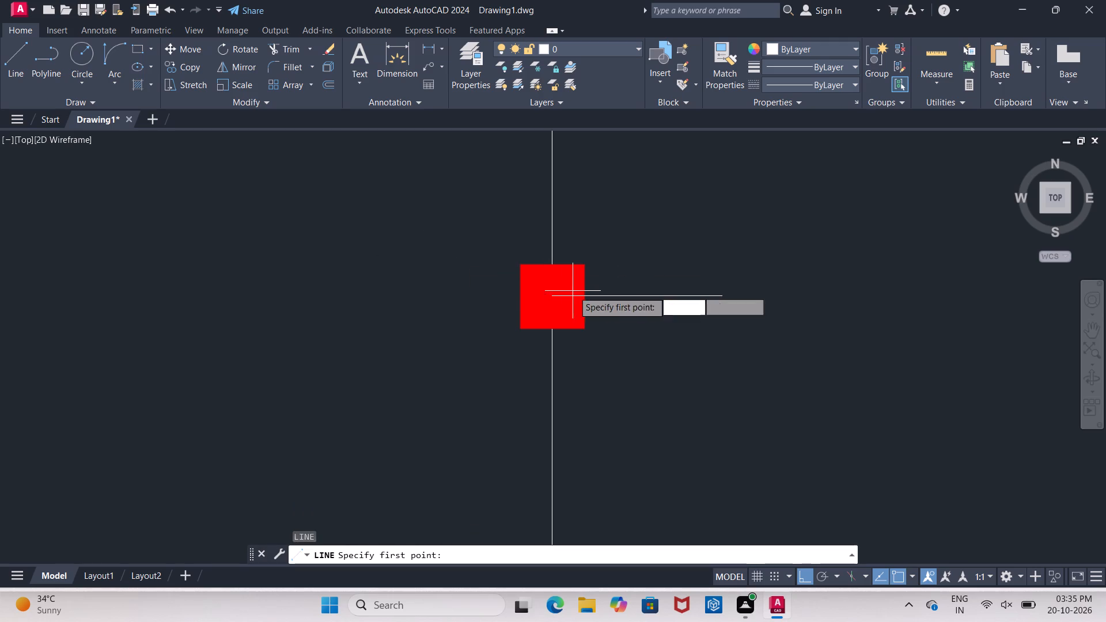
pyautogui.click(552, 296)
pyautogui.press('2')
pyautogui.press("'")
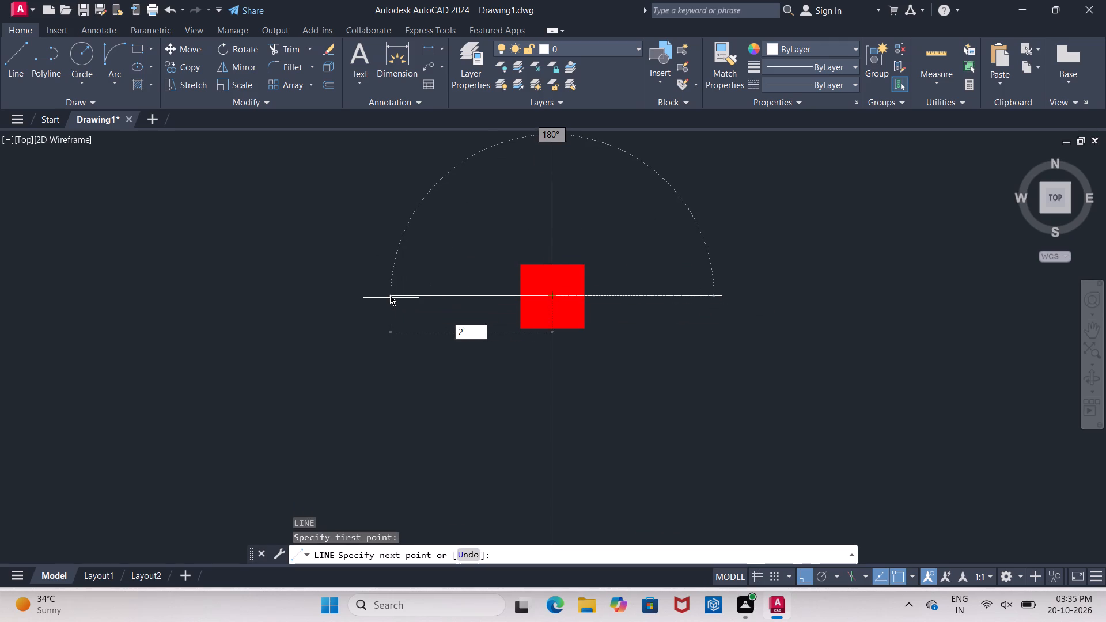
pyautogui.press('Return')
pyautogui.press('Escape')
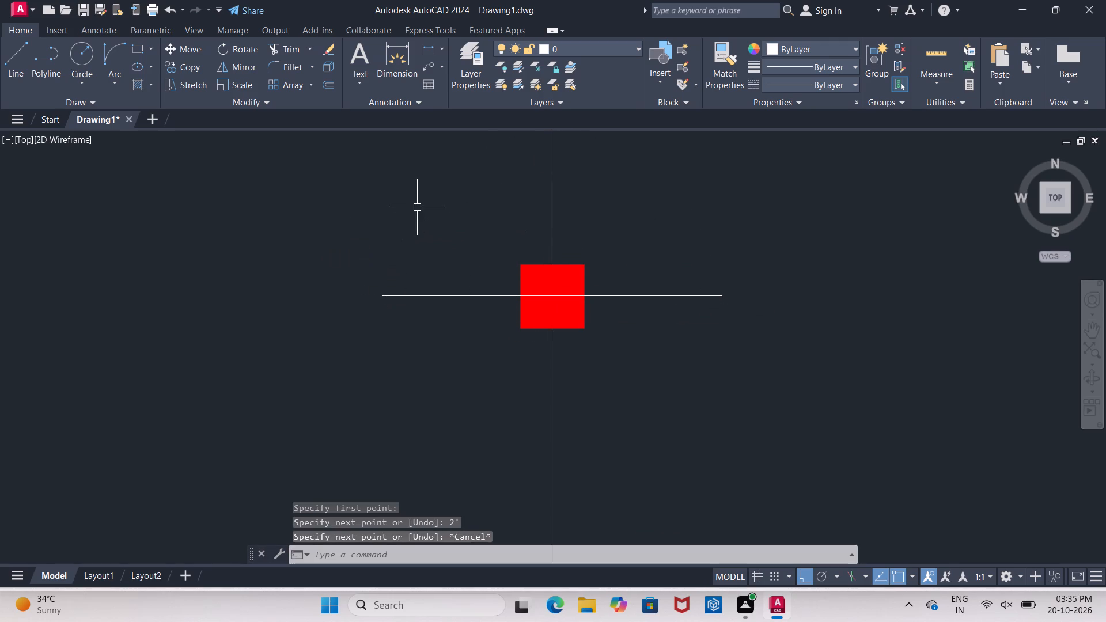
# Delete the long vertical outer line running through the columns on the plan's right side.
pyautogui.scroll(-4, 428, 248)
pyautogui.scroll(-2, 490, 337)
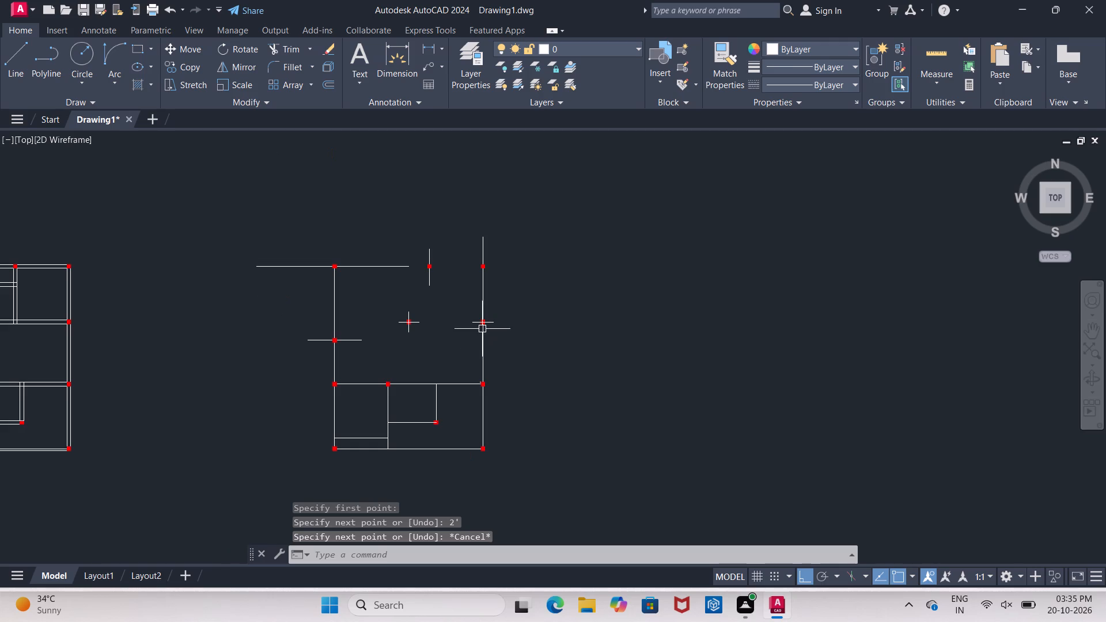
pyautogui.scroll(3, 467, 240)
pyautogui.click(518, 264)
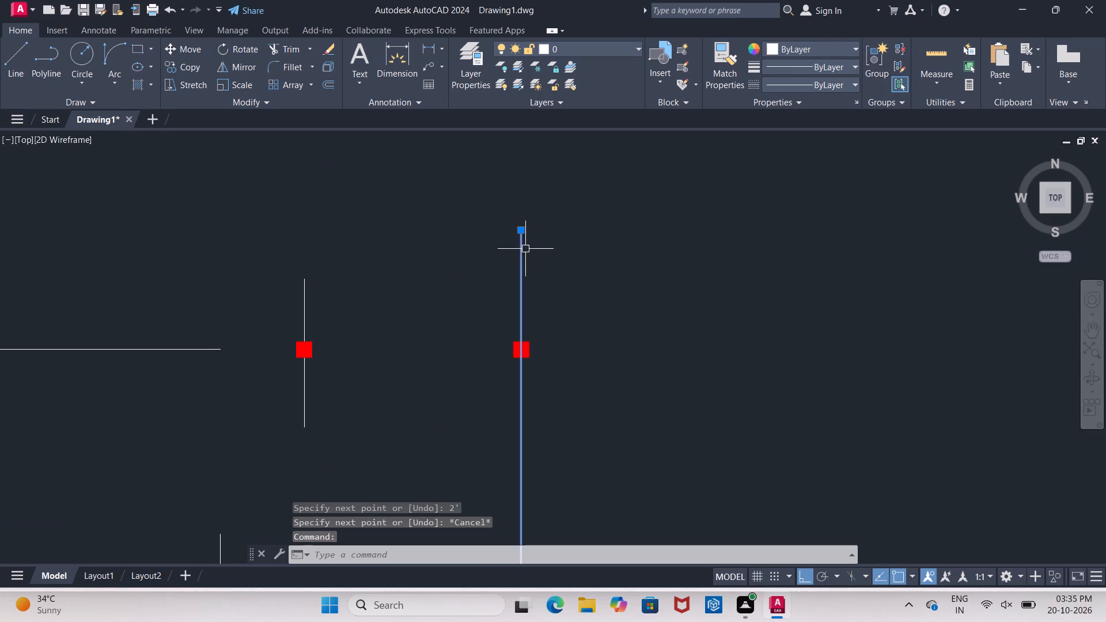
pyautogui.press('Delete')
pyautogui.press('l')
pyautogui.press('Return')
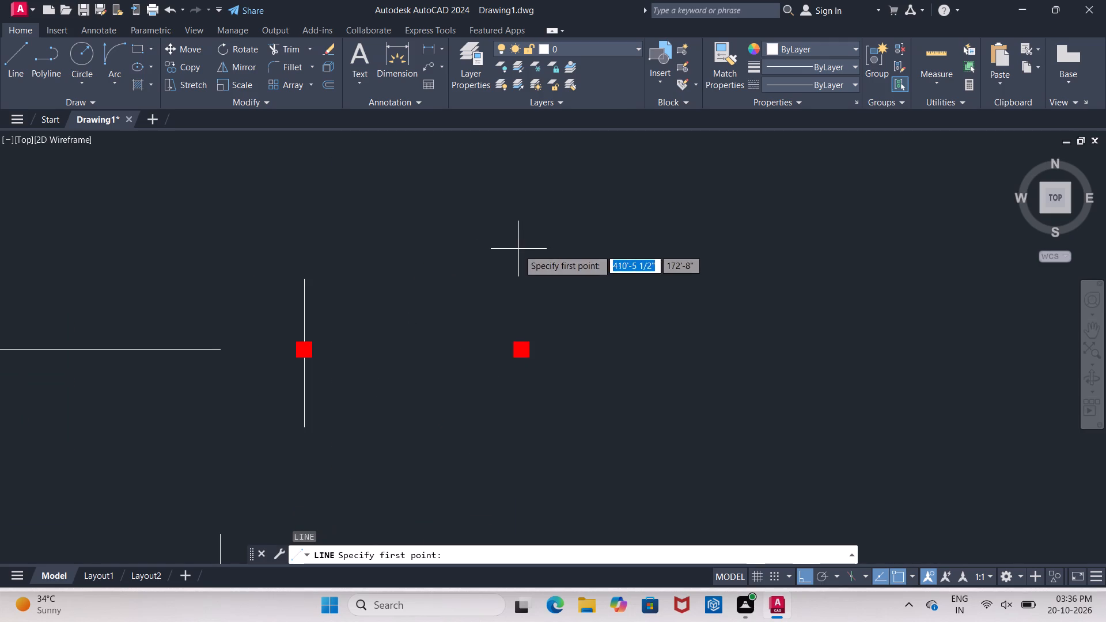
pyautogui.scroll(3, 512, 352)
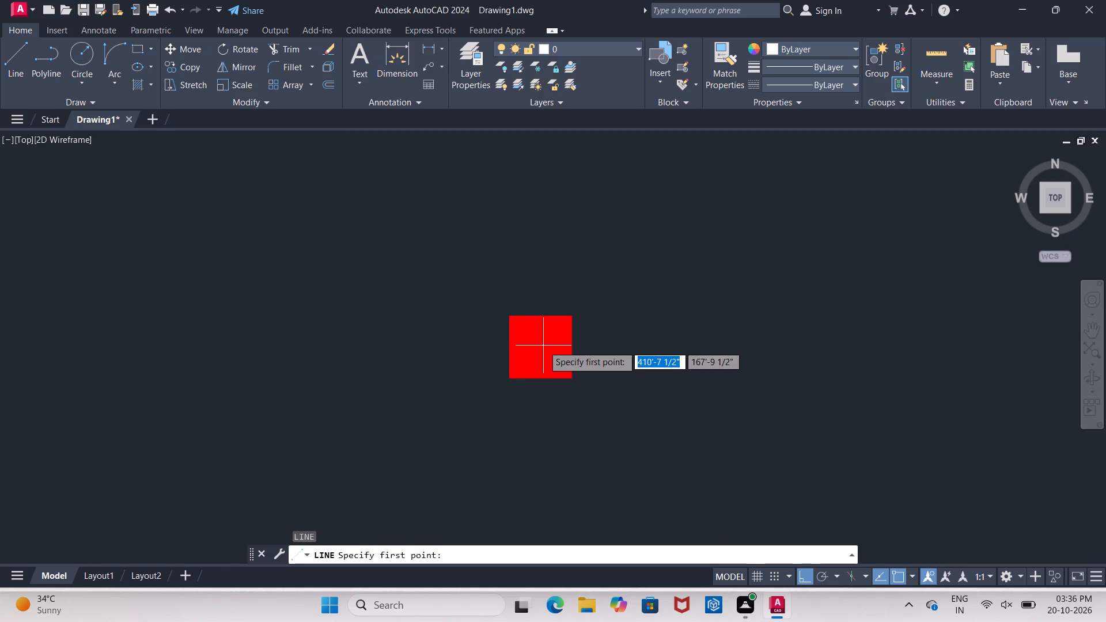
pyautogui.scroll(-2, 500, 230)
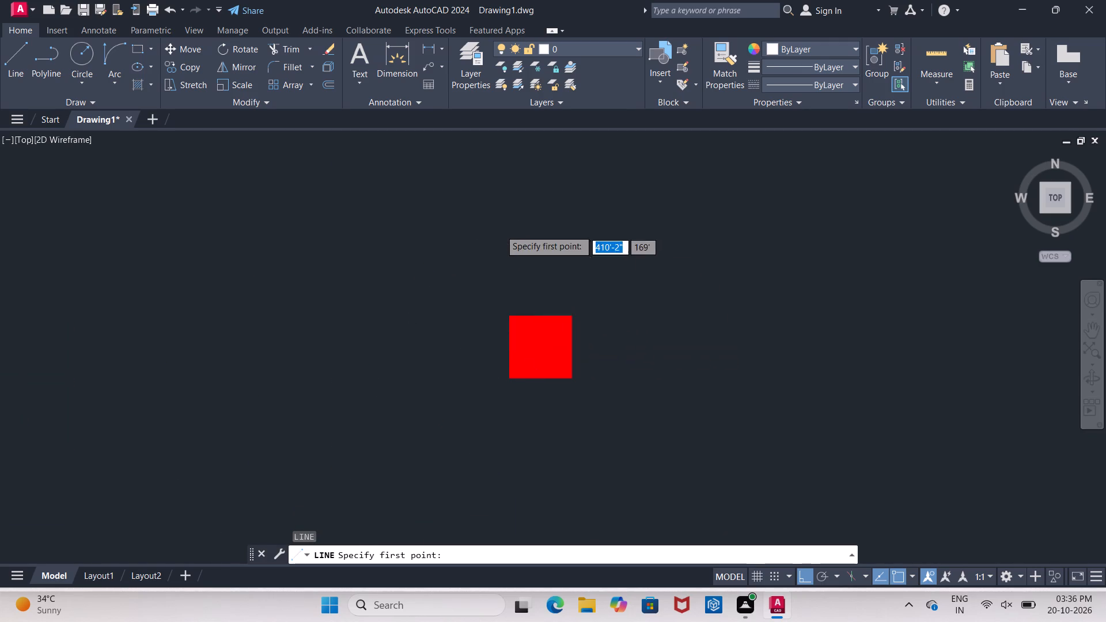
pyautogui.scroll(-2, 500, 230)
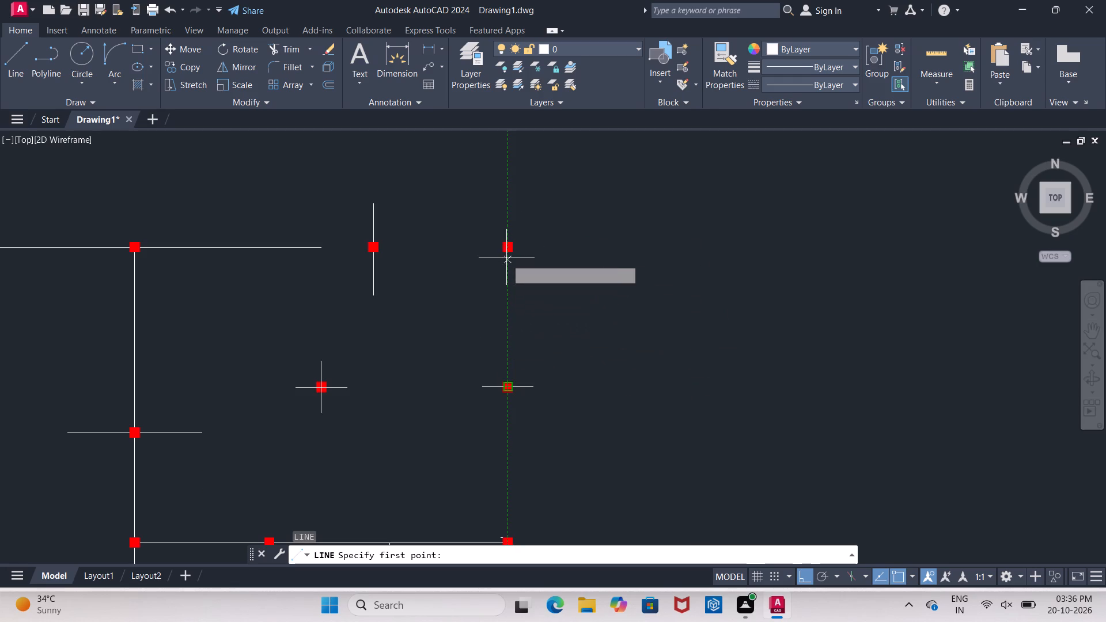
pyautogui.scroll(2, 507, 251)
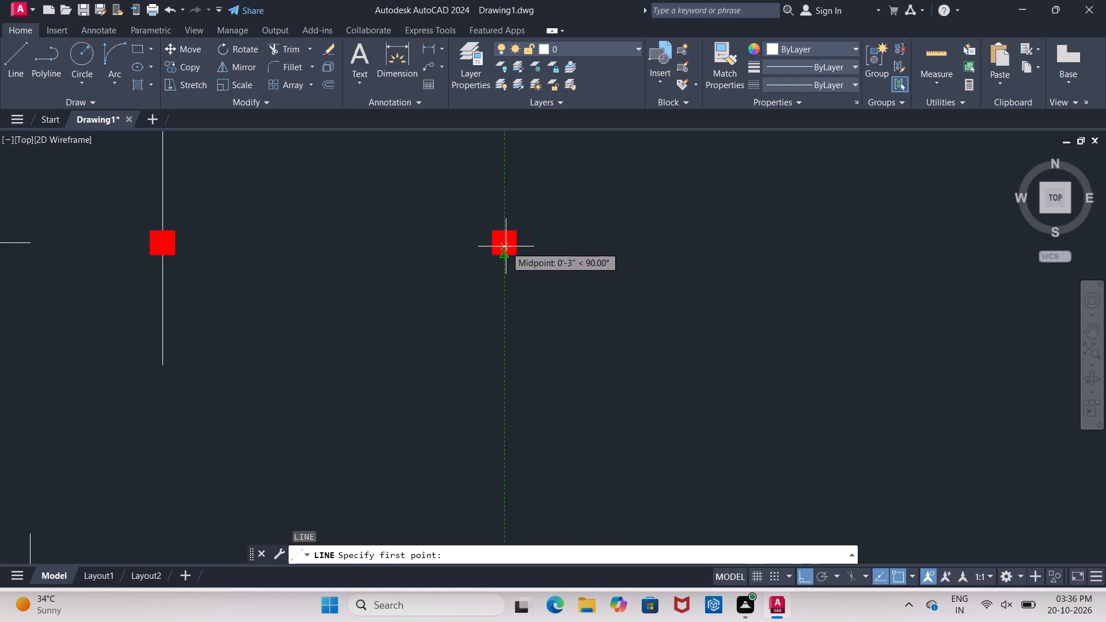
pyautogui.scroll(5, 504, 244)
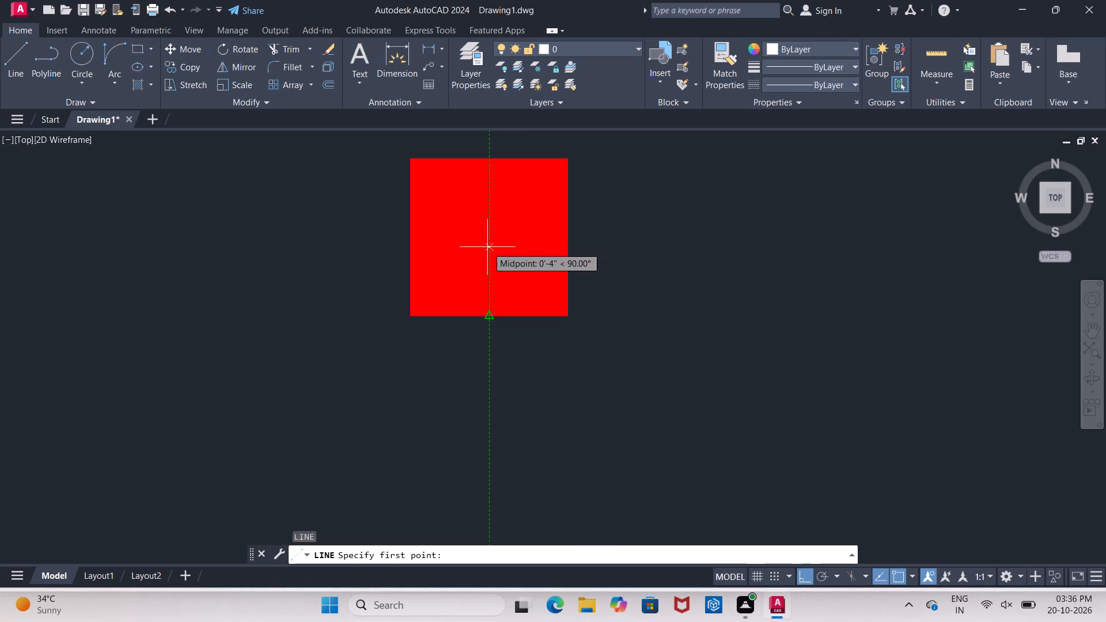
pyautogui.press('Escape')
# Draw a horizontal guide line across the plan's upper right corner column between the midpoints of its sides.
pyautogui.press('l')
pyautogui.press('Return')
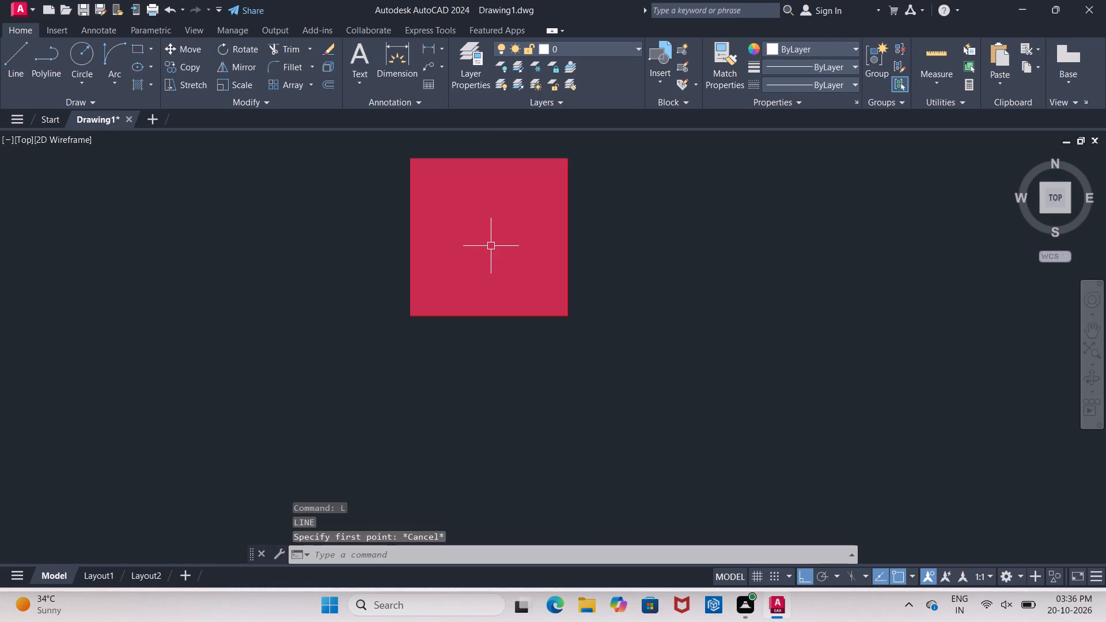
pyautogui.click(414, 236)
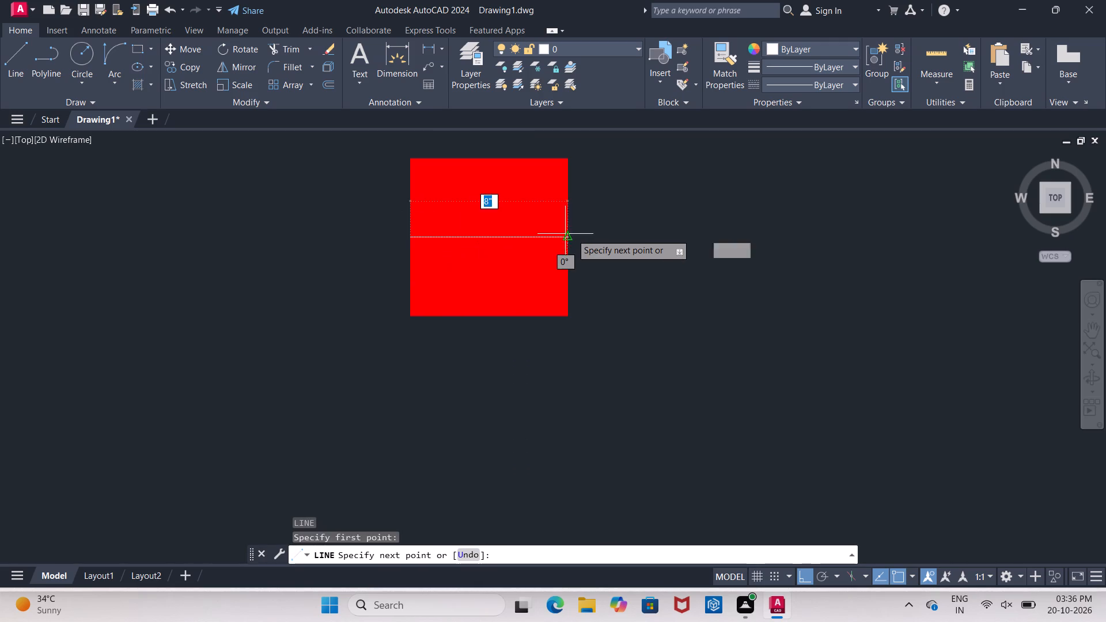
pyautogui.click(567, 234)
pyautogui.press('Escape')
pyautogui.press('Escape')
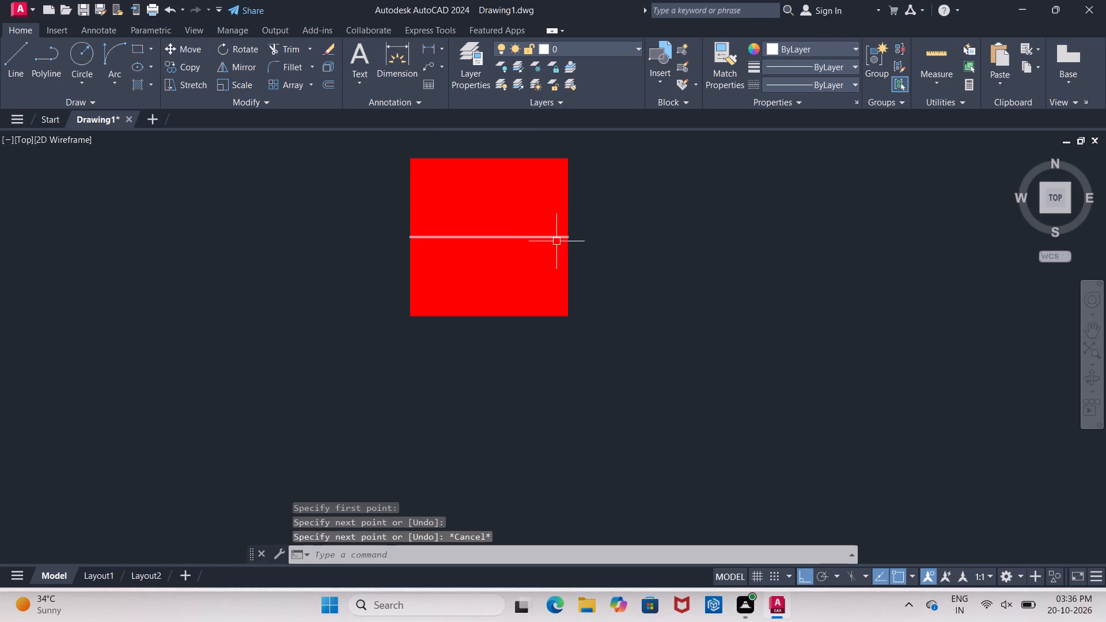
pyautogui.press('Escape')
# Draw a vertical guide line across the corner column from its top edge's midpoint to its bottom edge's midpoint.
pyautogui.press('l')
pyautogui.press('Return')
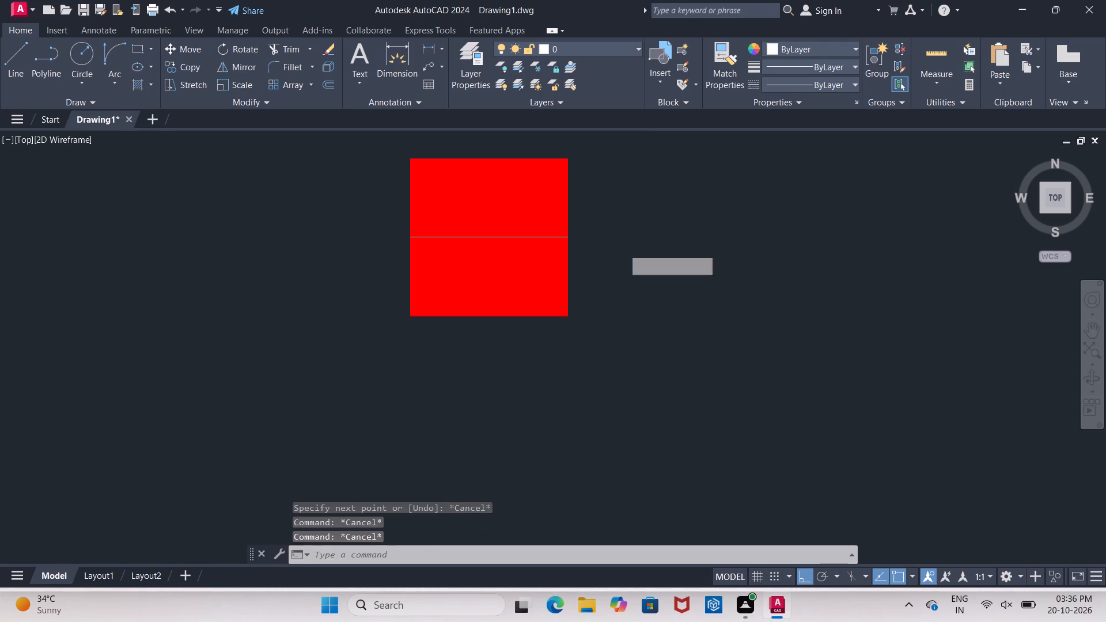
pyautogui.click(484, 157)
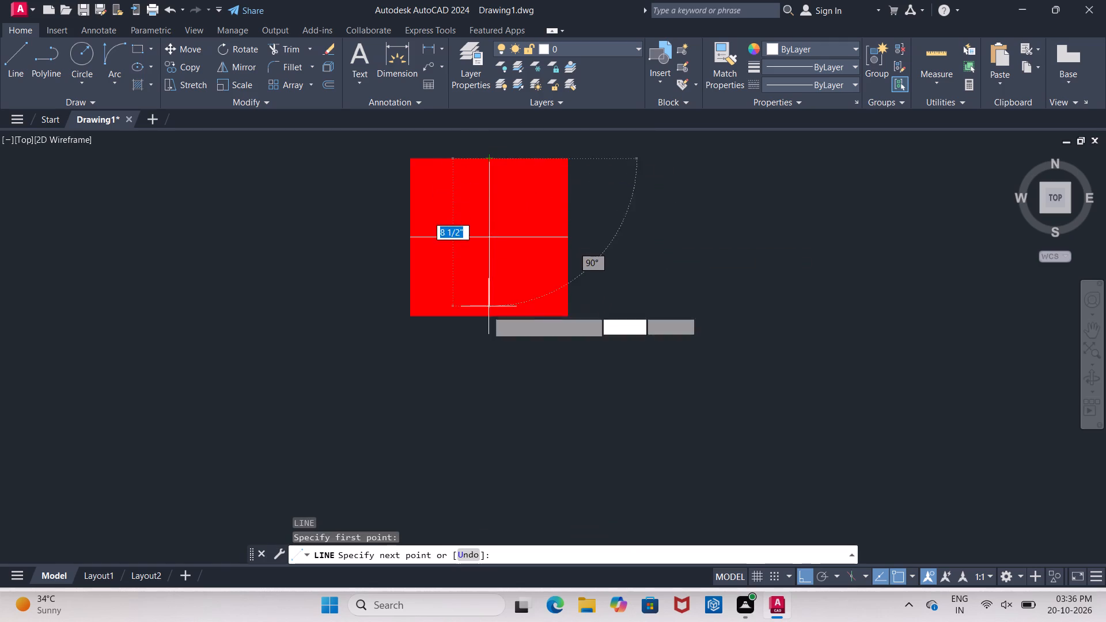
pyautogui.click(487, 320)
pyautogui.press('Return')
# Draw a 2' horizontal line to the right from the centre of the upper right corner column.
pyautogui.press('l')
pyautogui.press('Return')
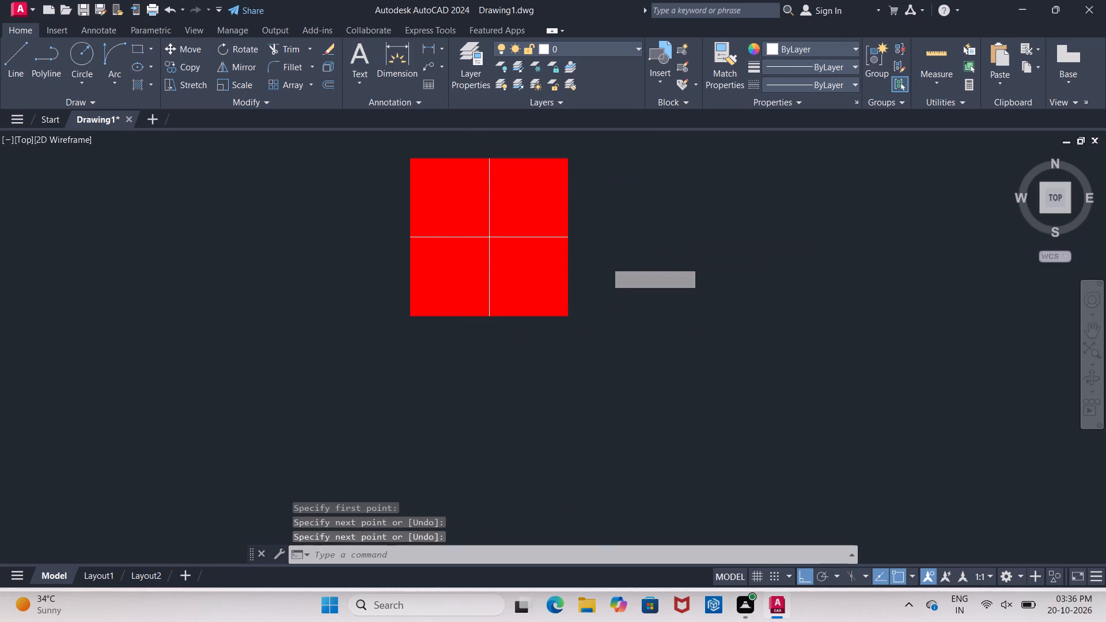
pyautogui.click(490, 238)
pyautogui.press('2')
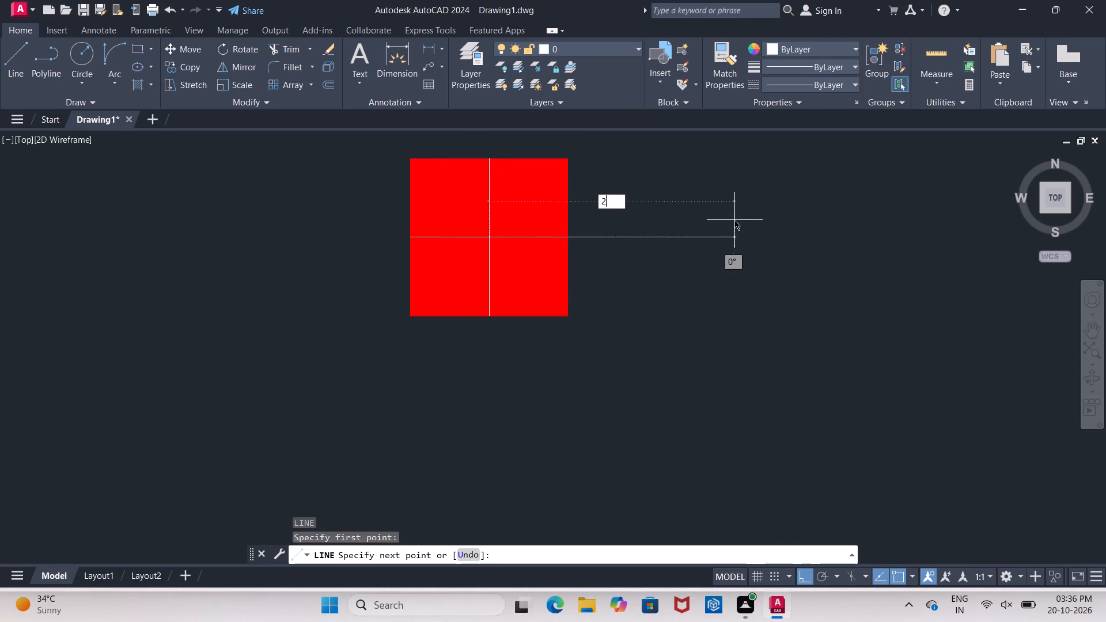
pyautogui.press("'")
pyautogui.press('Return')
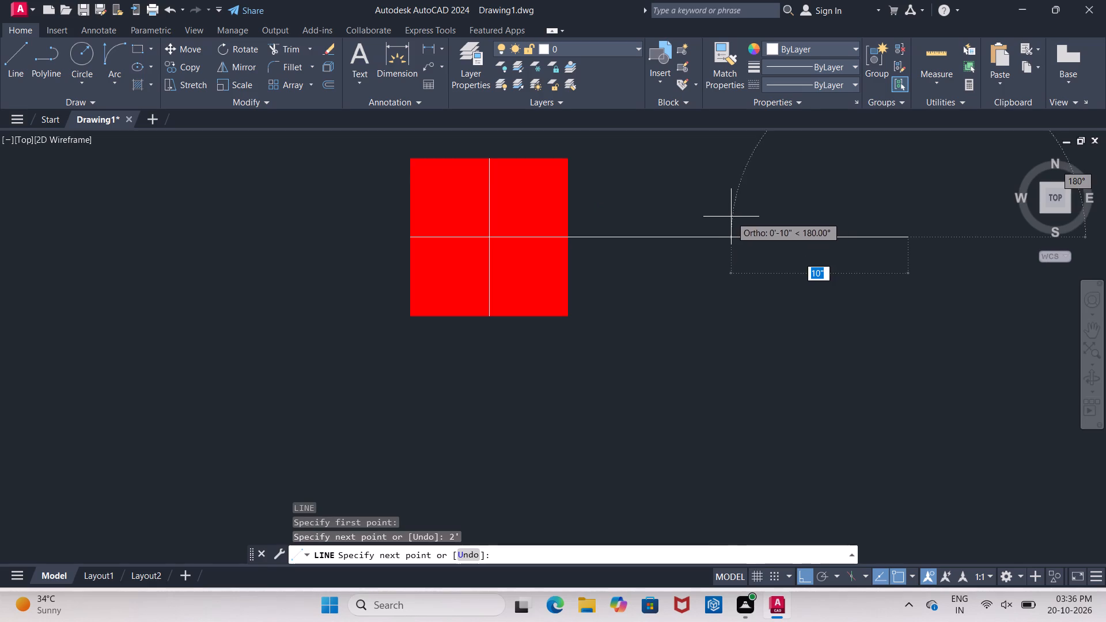
pyautogui.press('Return')
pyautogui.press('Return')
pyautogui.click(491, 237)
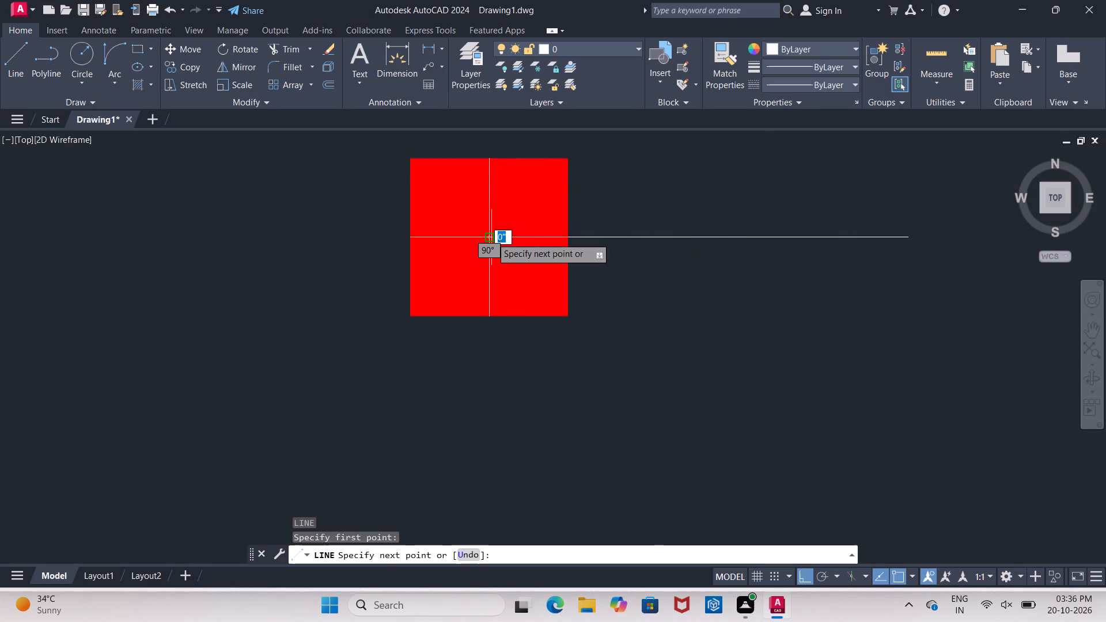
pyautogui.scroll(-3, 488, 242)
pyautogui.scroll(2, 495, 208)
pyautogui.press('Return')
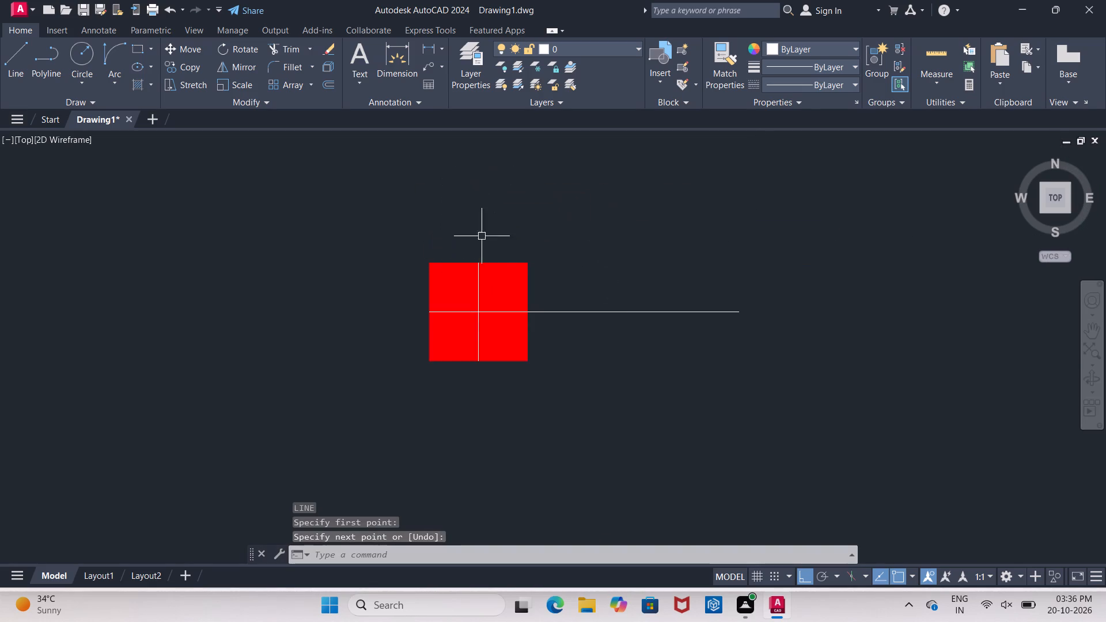
# Draw a 2' vertical line upward from the centre of the upper right corner column.
pyautogui.press('Return')
pyautogui.click(477, 313)
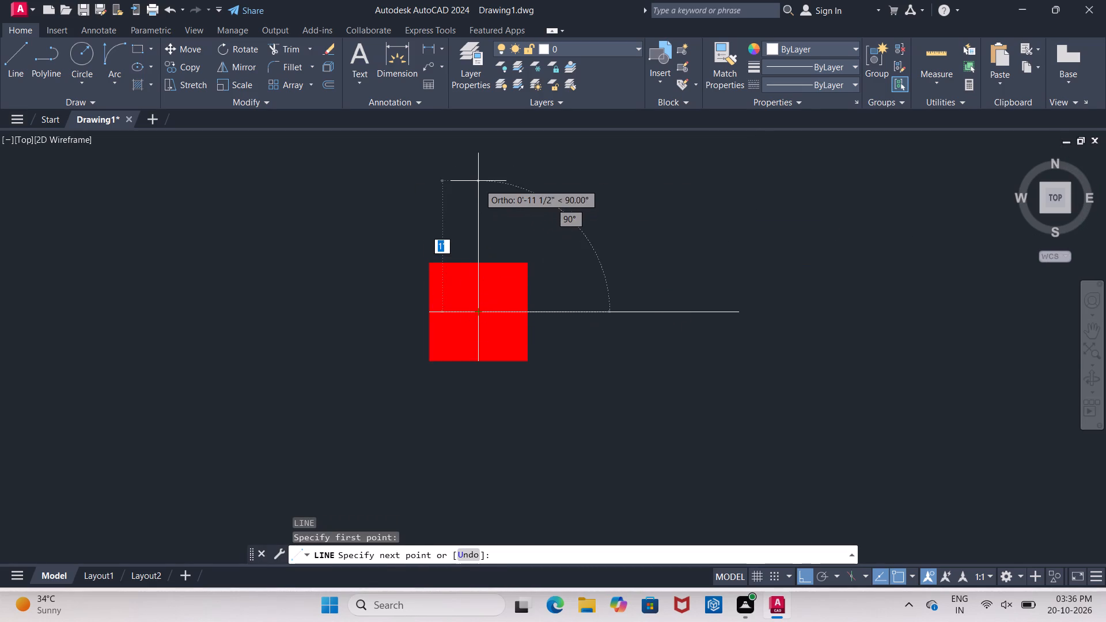
pyautogui.write("2'")
pyautogui.press('Return')
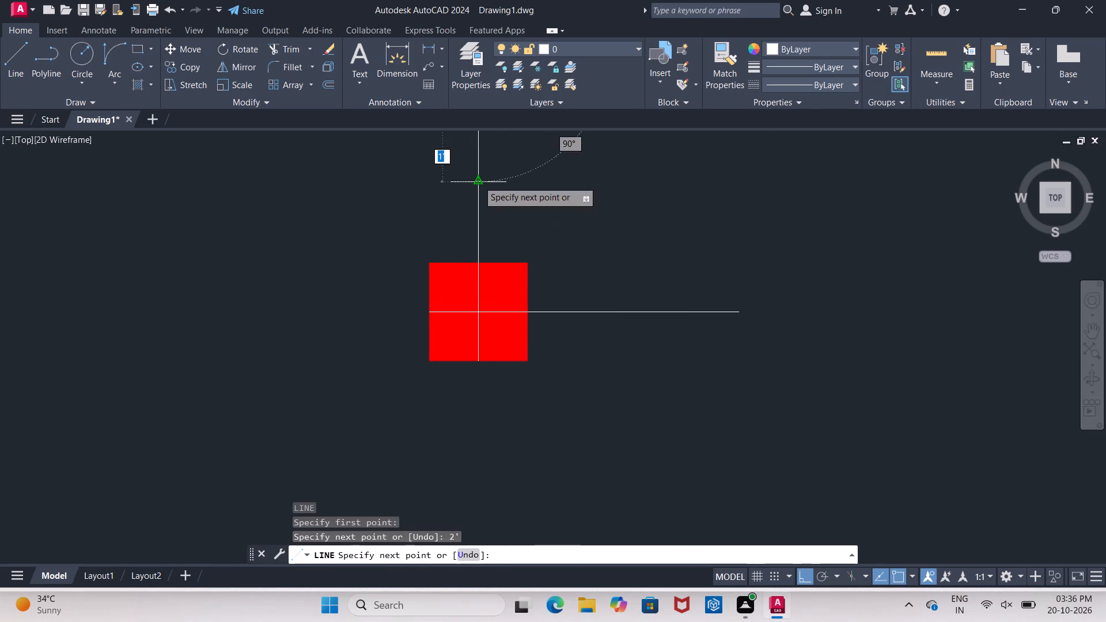
pyautogui.press('Return')
# Draw a 2' horizontal line to the left from the centre of the upper right corner column.
pyautogui.press('Return')
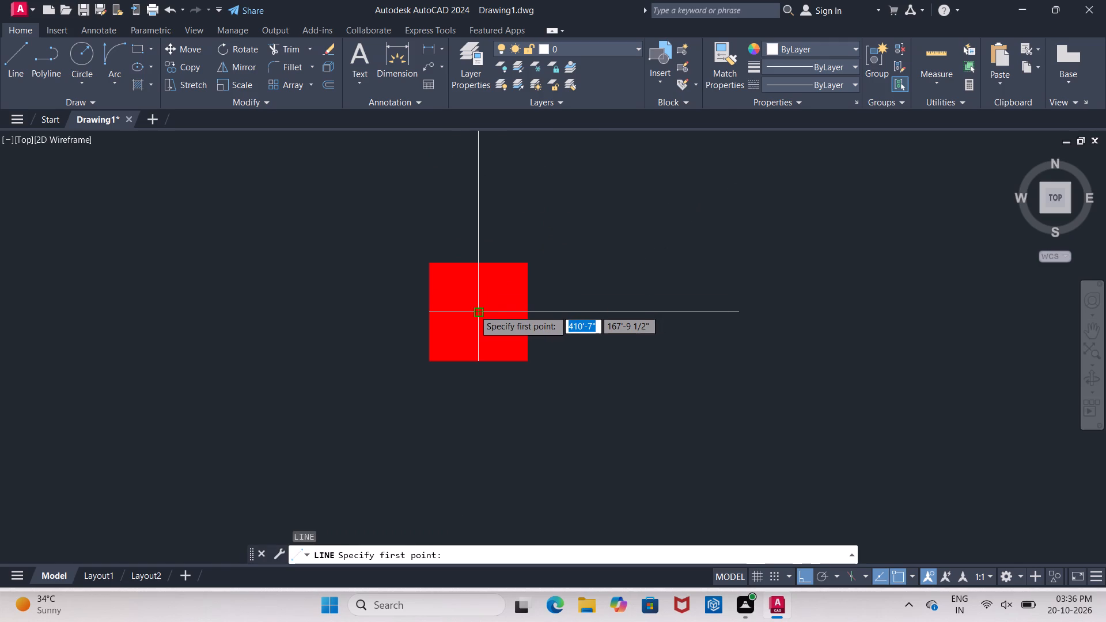
pyautogui.click(474, 310)
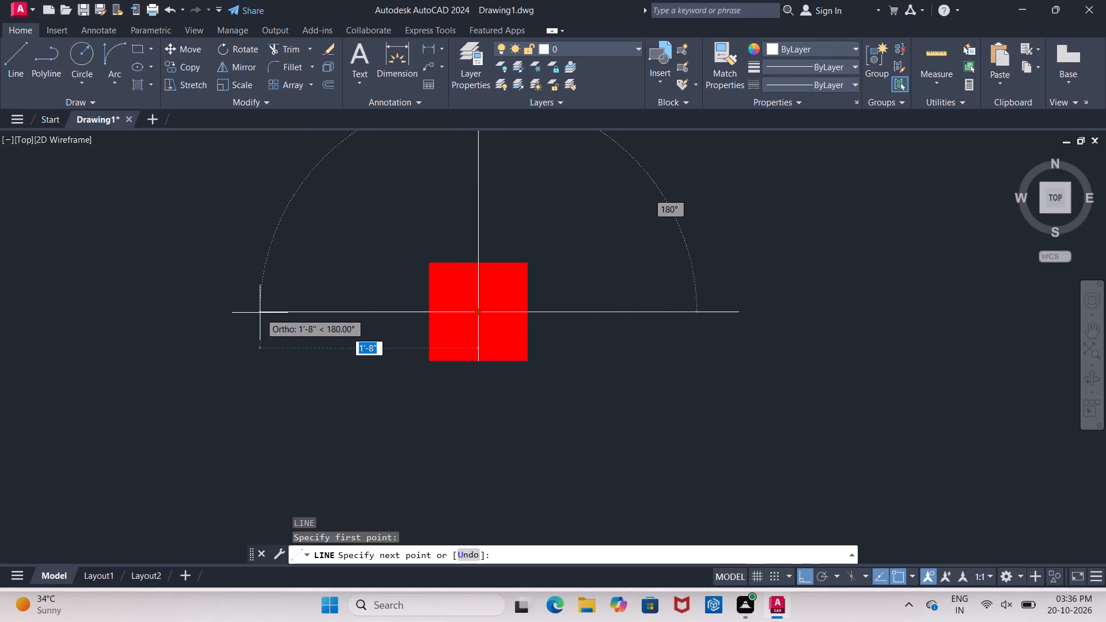
pyautogui.press('2')
pyautogui.press("'")
pyautogui.press('Return')
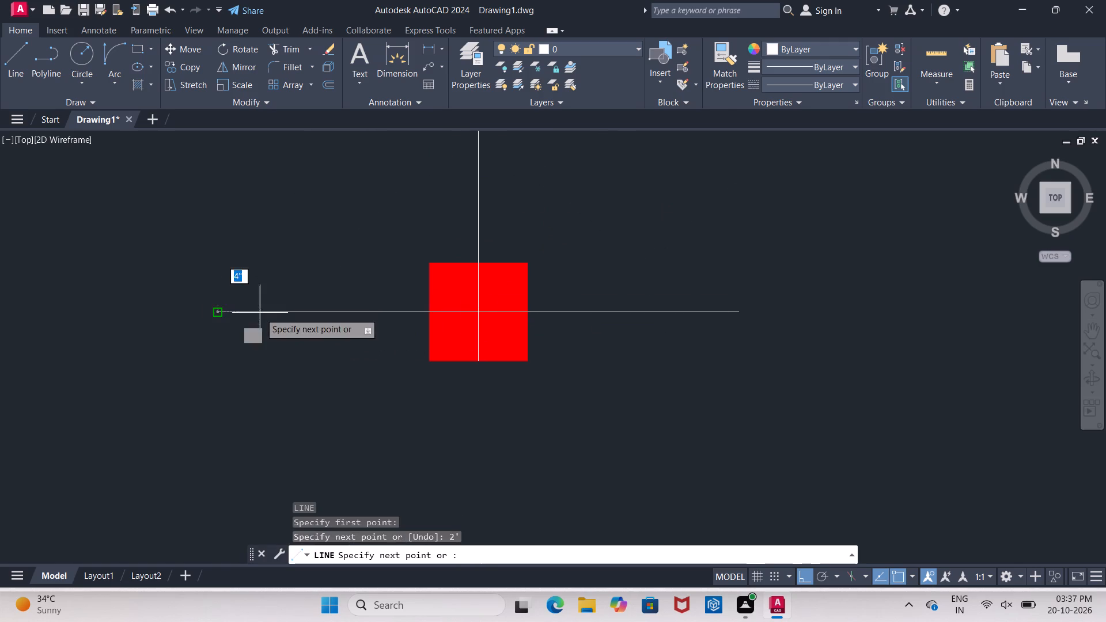
pyautogui.press('Return')
# Draw a 2' vertical line downward from the centre of the upper right corner column.
pyautogui.press('Return')
pyautogui.click(478, 308)
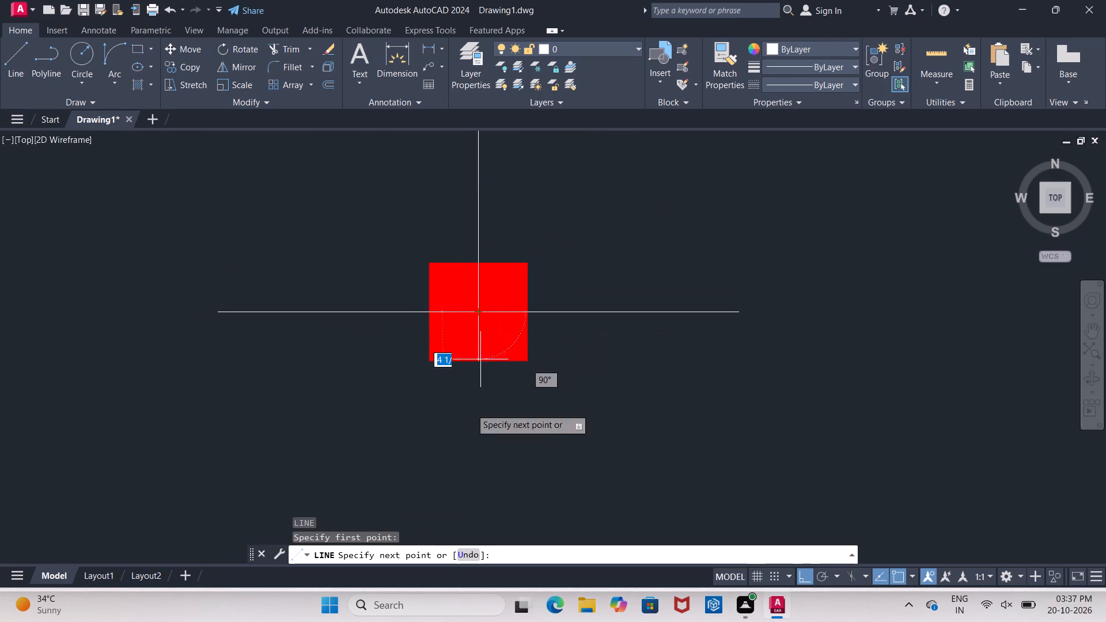
pyautogui.press('2')
pyautogui.press("'")
pyautogui.press('Return')
pyautogui.press('Return')
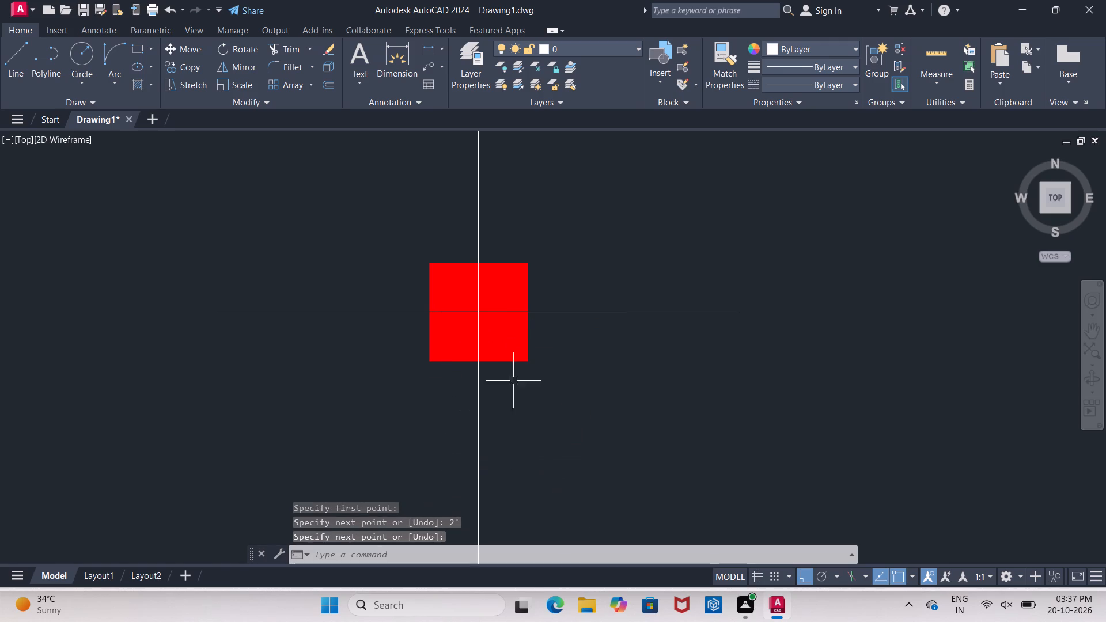
# Delete the old vertical centre line through the top-row column just left of the corner column.
pyautogui.scroll(-5, 560, 344)
pyautogui.scroll(2, 429, 343)
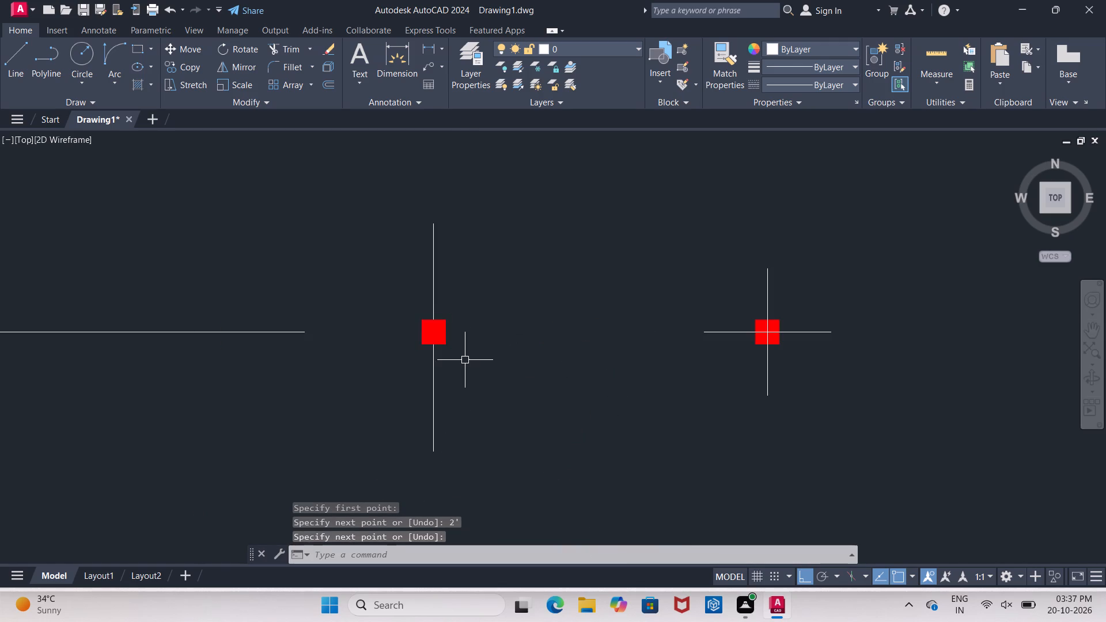
pyautogui.press('Escape')
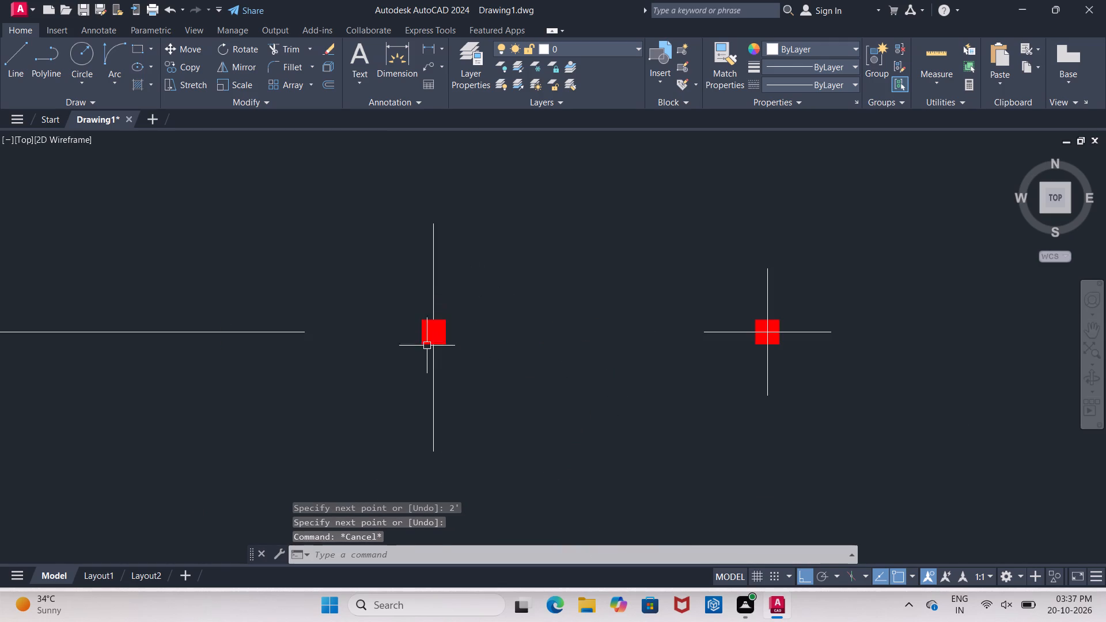
pyautogui.scroll(2, 427, 349)
pyautogui.click(446, 352)
pyautogui.click(430, 360)
pyautogui.press('Delete')
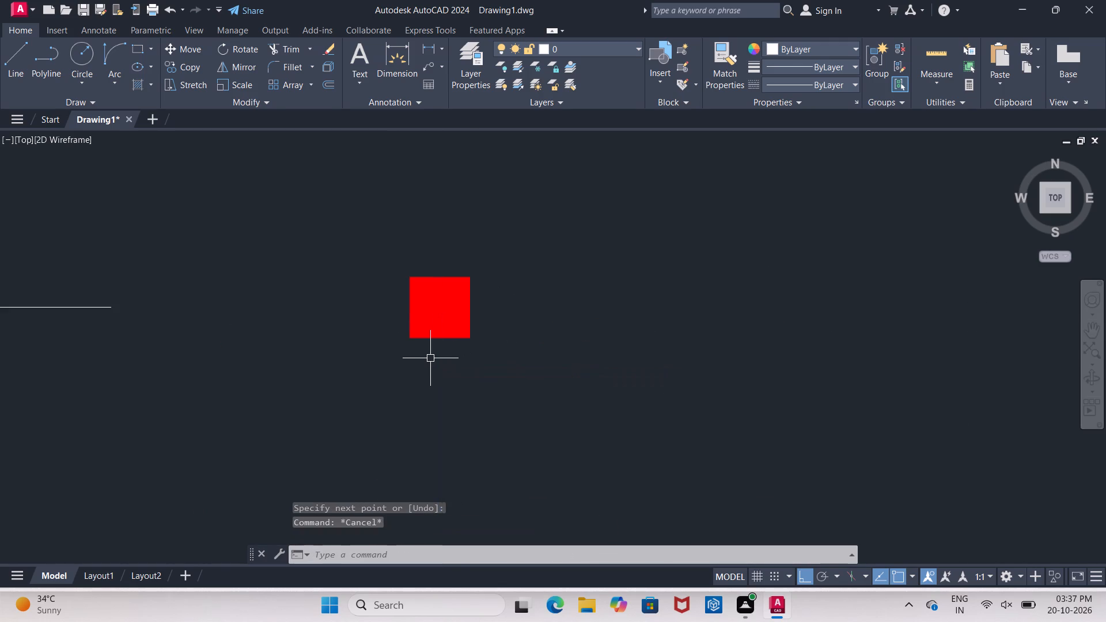
# Draw a horizontal guide line across that top-row column between the midpoints of its sides.
pyautogui.press('l')
pyautogui.press('Return')
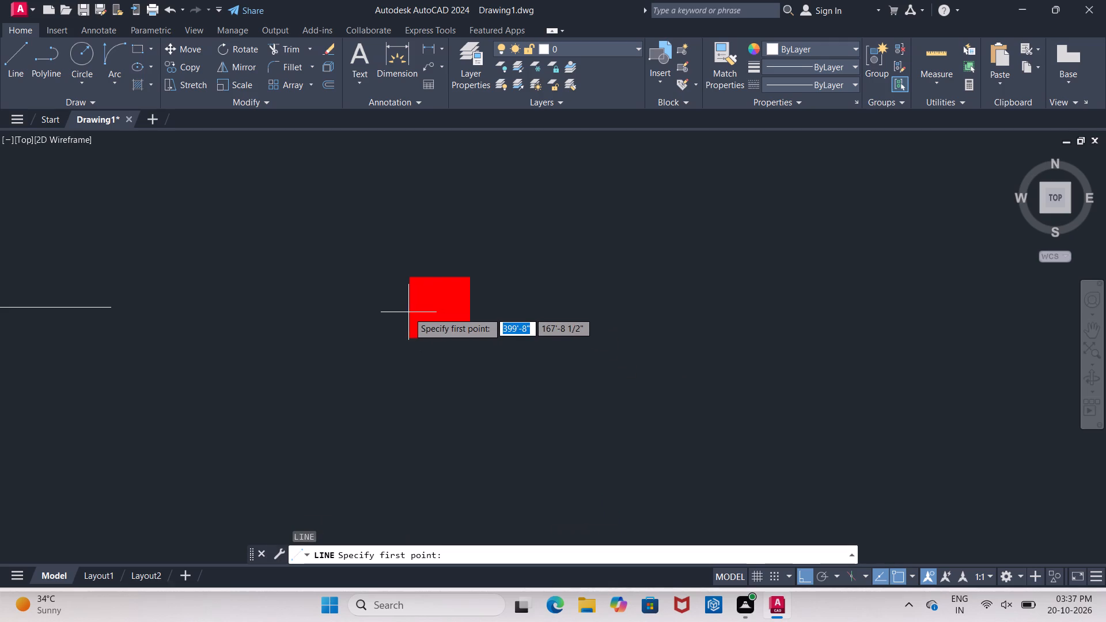
pyautogui.click(408, 312)
pyautogui.click(468, 306)
pyautogui.press('Escape')
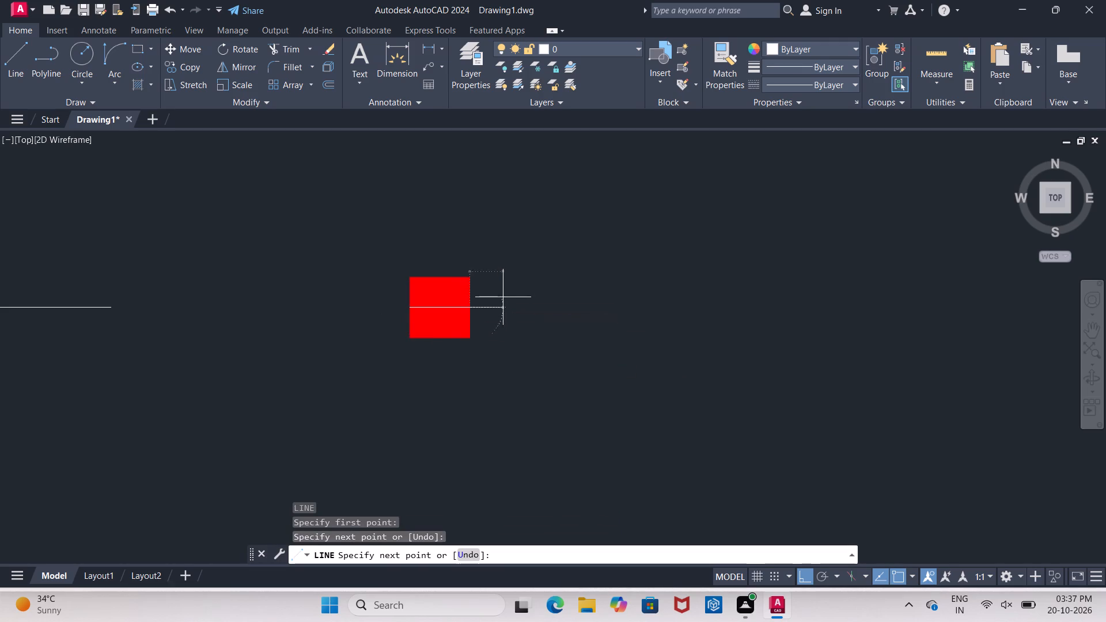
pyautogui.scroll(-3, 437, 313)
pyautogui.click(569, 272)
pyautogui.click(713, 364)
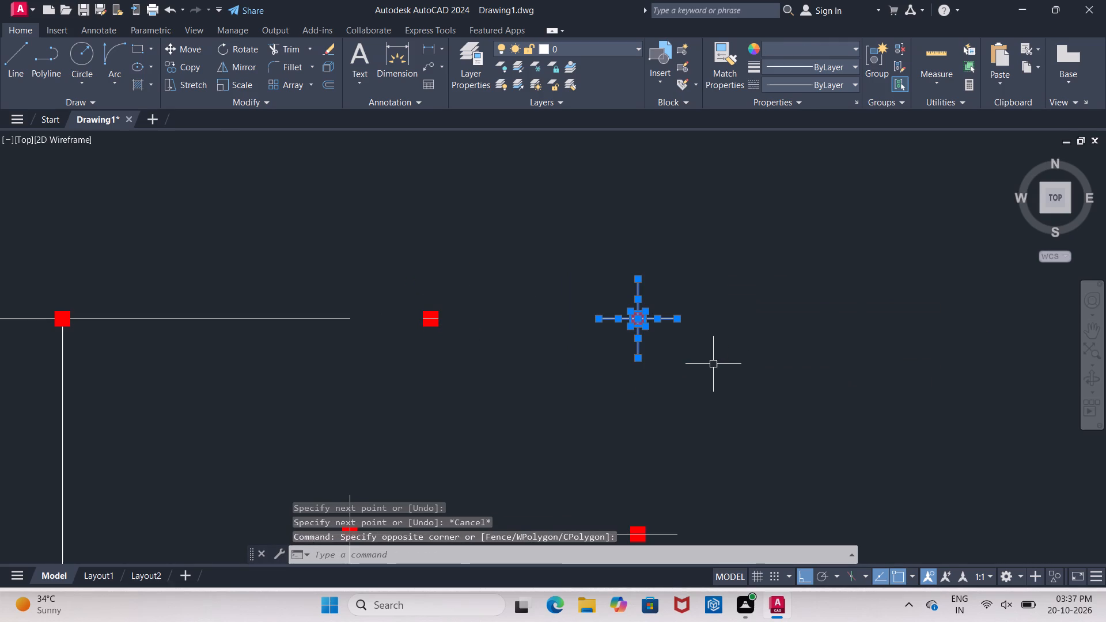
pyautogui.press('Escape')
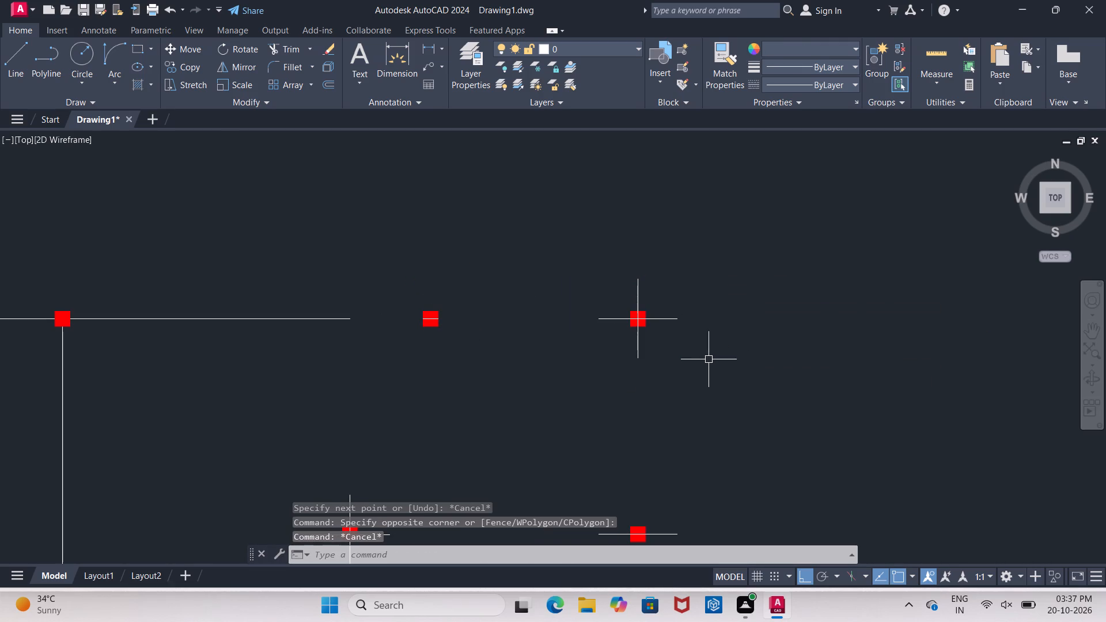
# Copy the upper right corner column's four-line cross from its centre to the centres of the other two top-row columns.
pyautogui.click(639, 287)
pyautogui.click(672, 316)
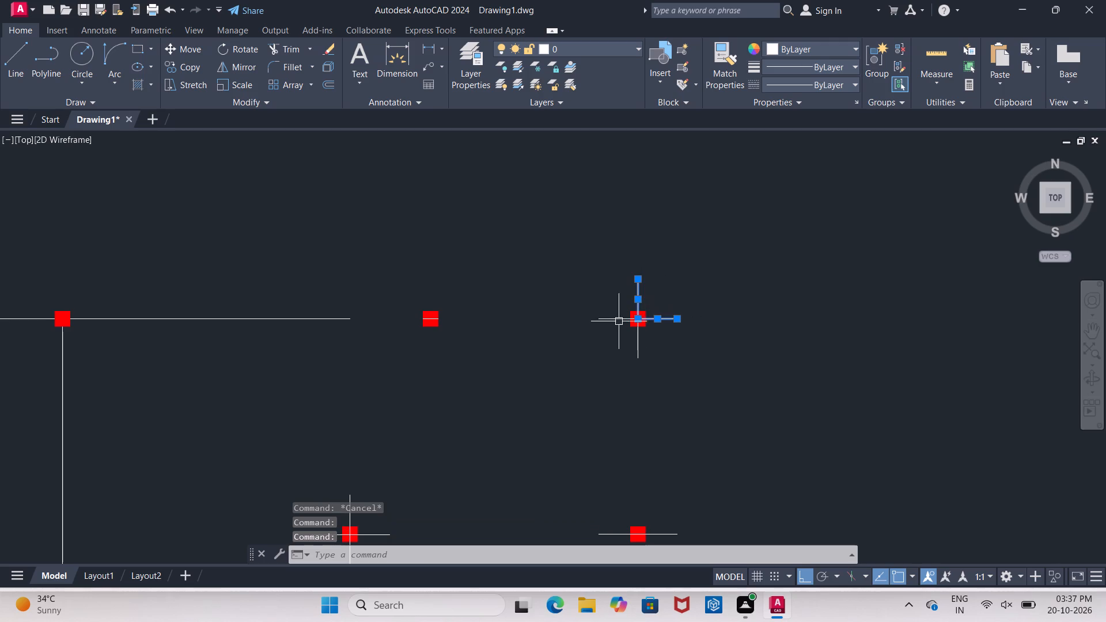
pyautogui.click(616, 321)
pyautogui.click(640, 352)
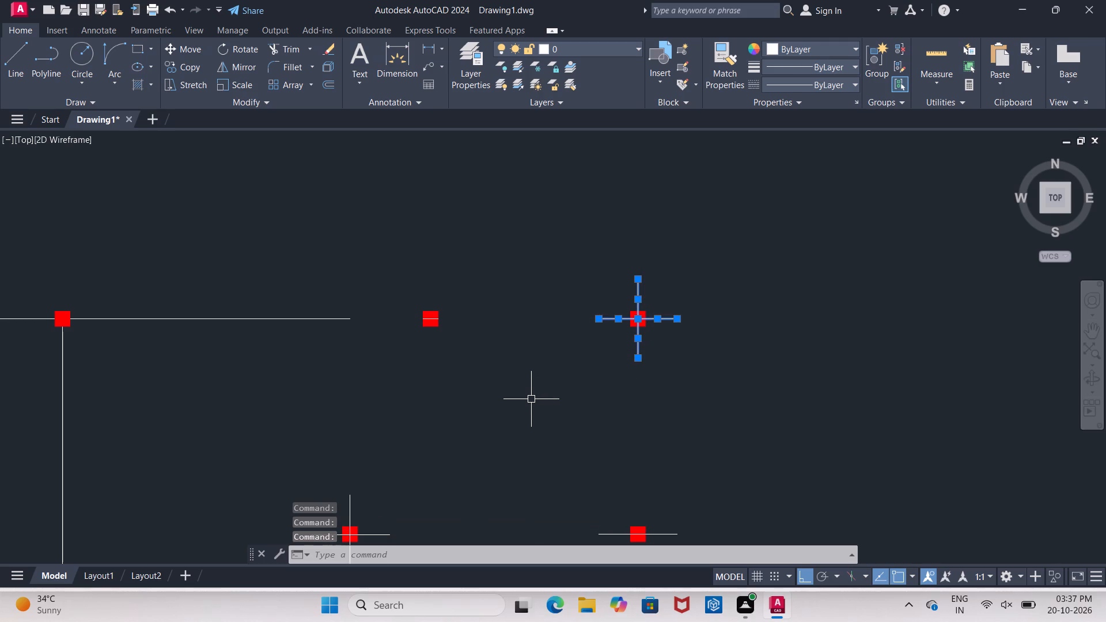
pyautogui.press('c')
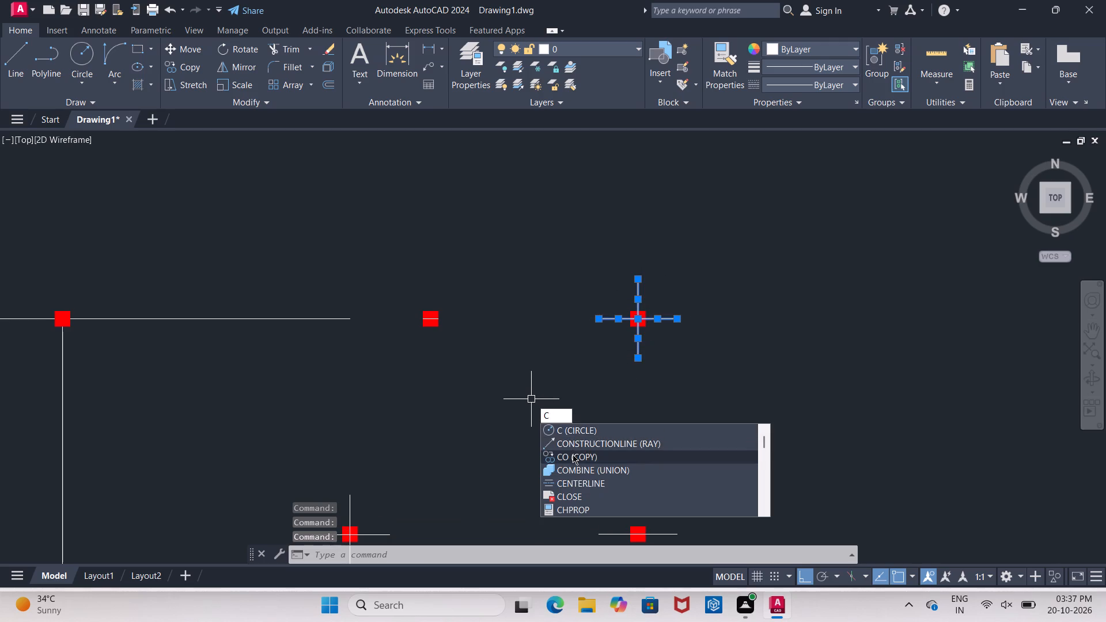
pyautogui.click(573, 454)
pyautogui.scroll(3, 618, 321)
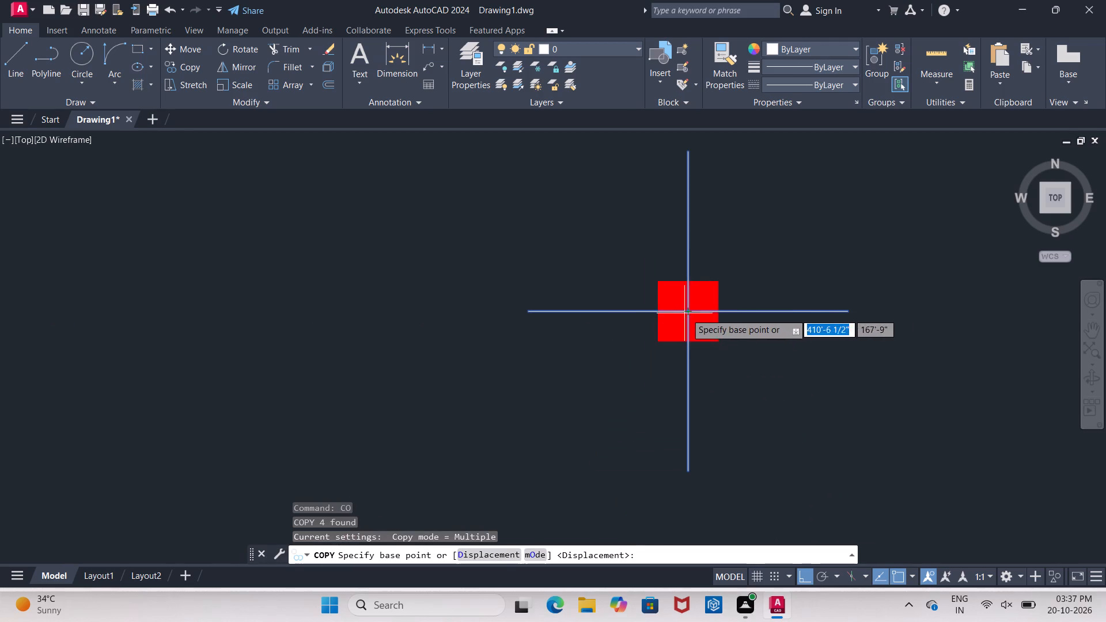
pyautogui.click(686, 313)
pyautogui.scroll(-3, 684, 312)
pyautogui.scroll(4, 466, 315)
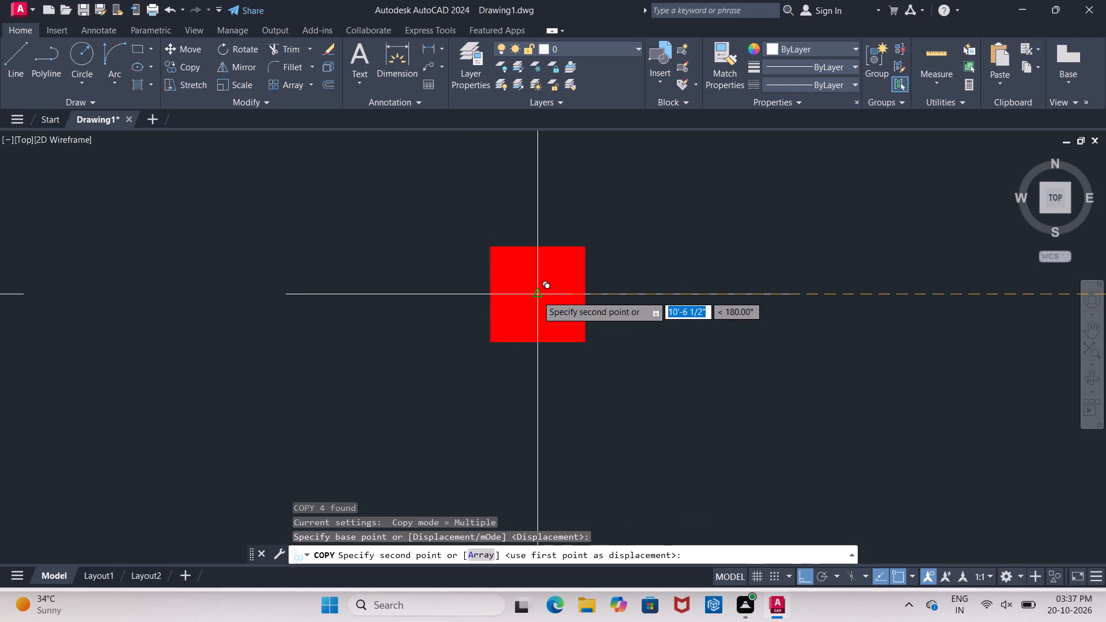
pyautogui.click(537, 295)
pyautogui.scroll(-4, 623, 243)
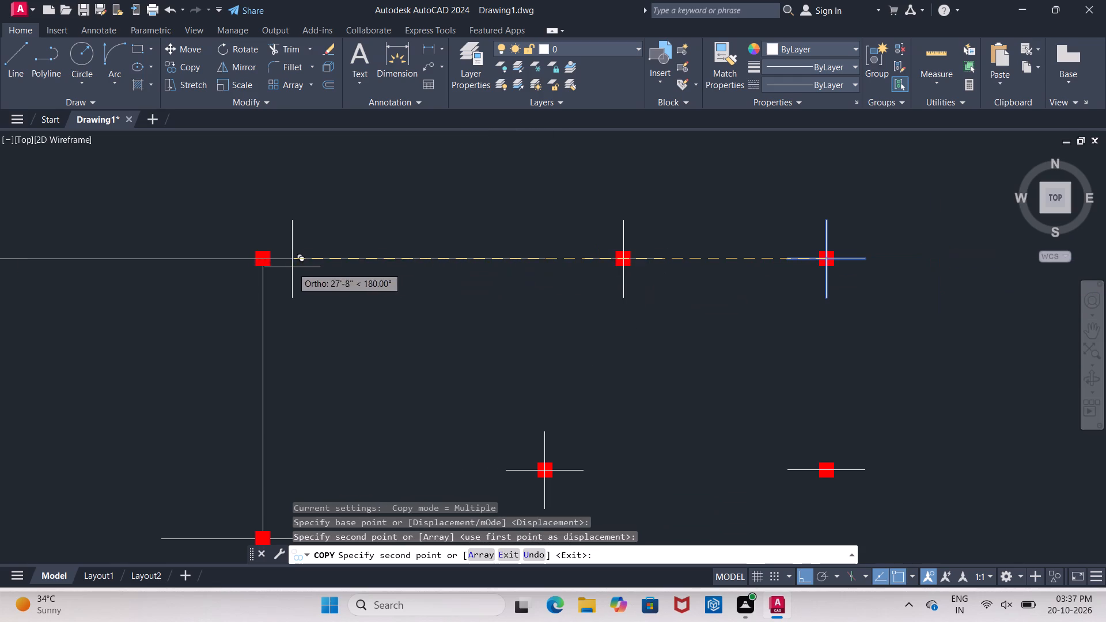
pyautogui.scroll(4, 274, 266)
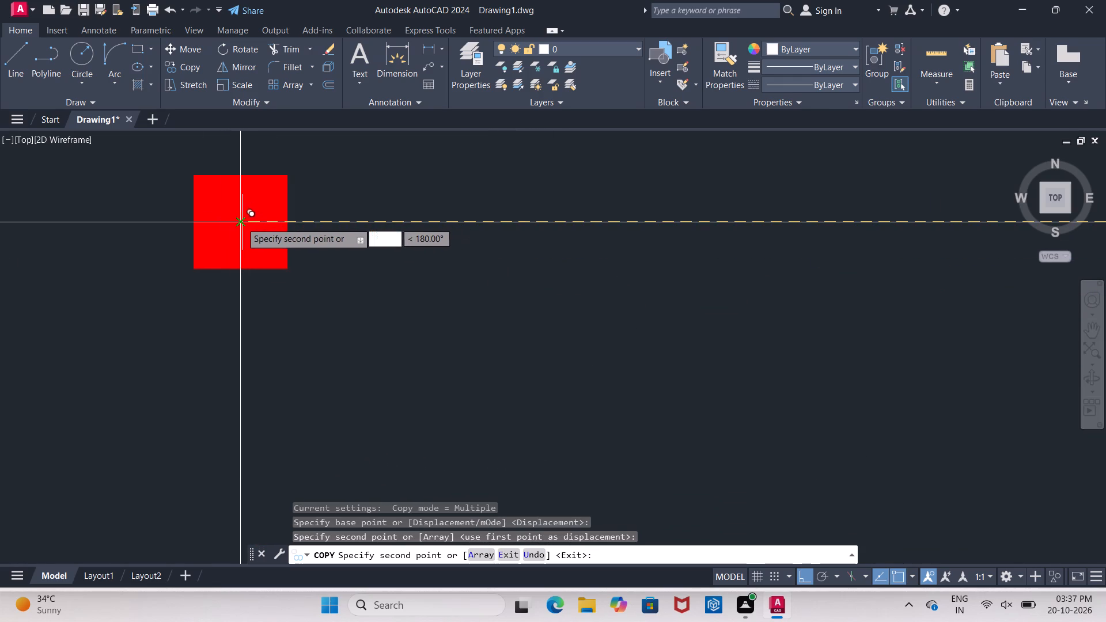
pyautogui.click(241, 222)
# Copy the same cross to the centres of the two left-edge columns between the upper and lower left corners.
pyautogui.scroll(-4, 399, 177)
pyautogui.scroll(-1, 517, 238)
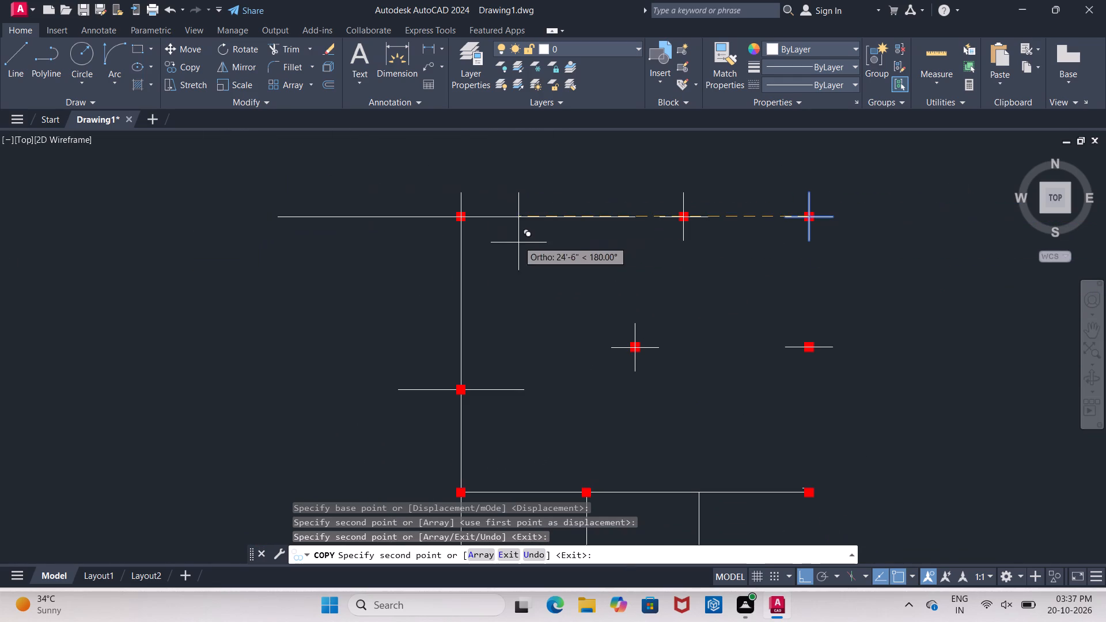
pyautogui.scroll(6, 463, 417)
pyautogui.scroll(-2, 423, 278)
pyautogui.scroll(2, 404, 237)
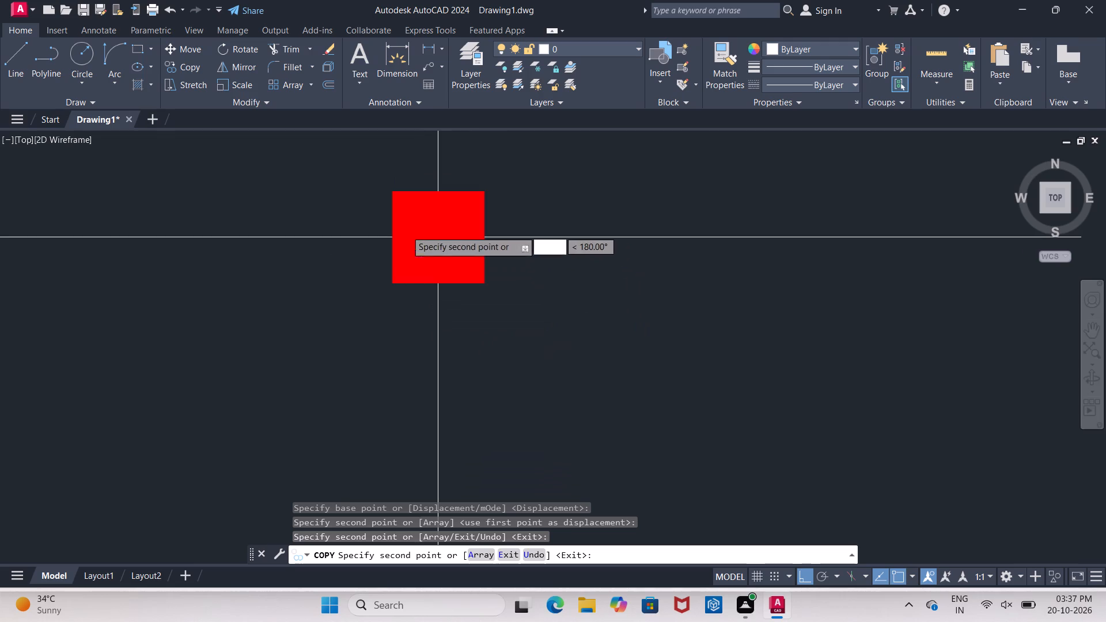
pyautogui.click(434, 233)
pyautogui.scroll(-3, 418, 226)
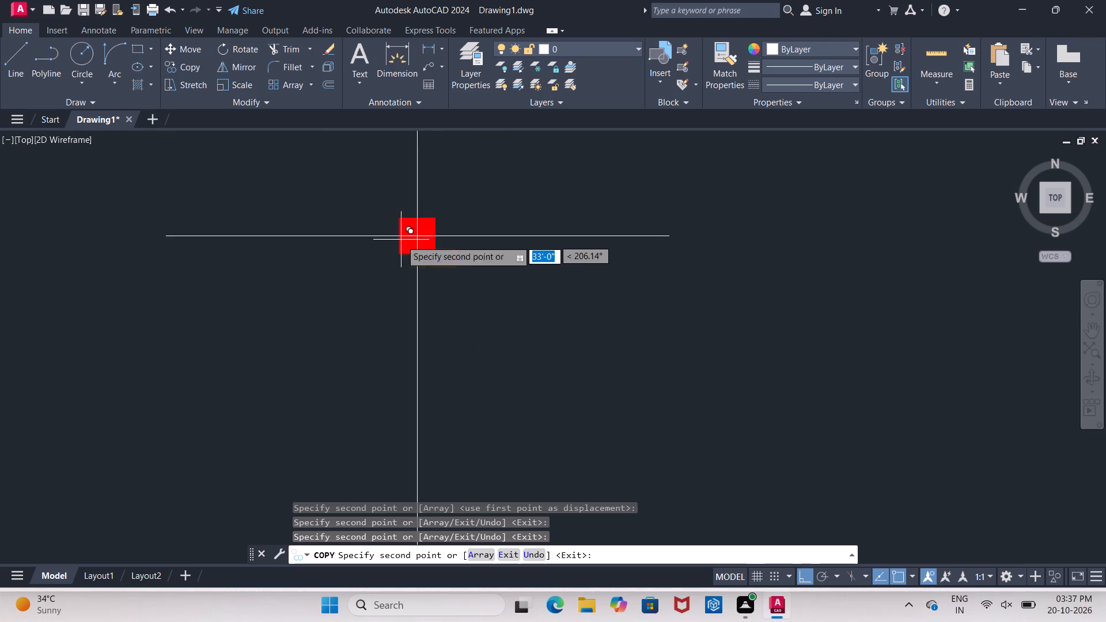
pyautogui.scroll(-6, 403, 241)
pyautogui.scroll(7, 431, 338)
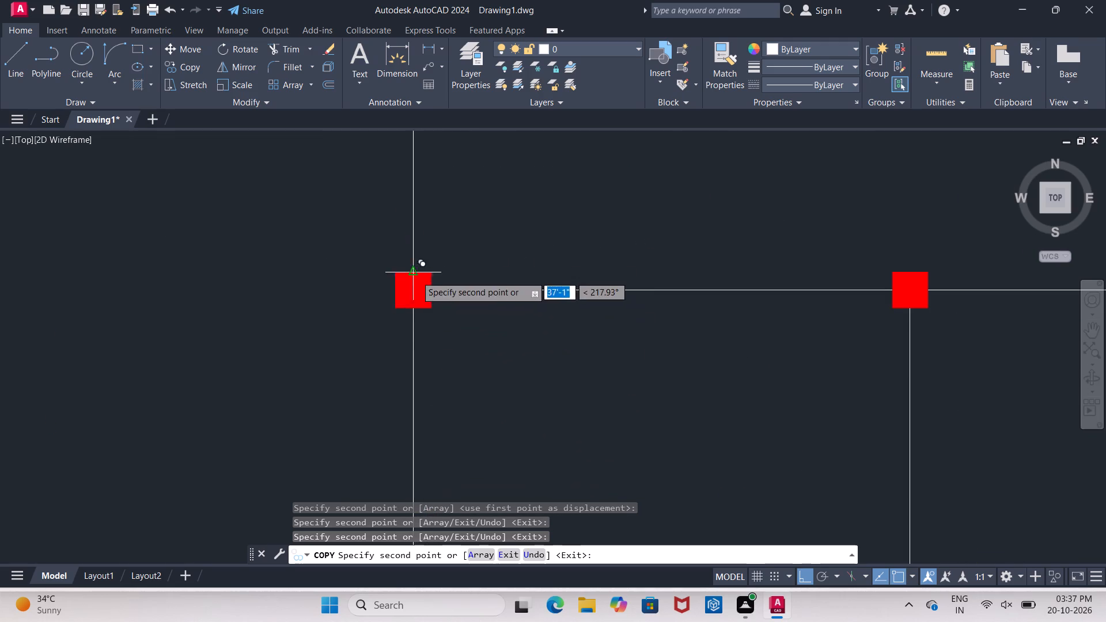
pyautogui.scroll(4, 407, 294)
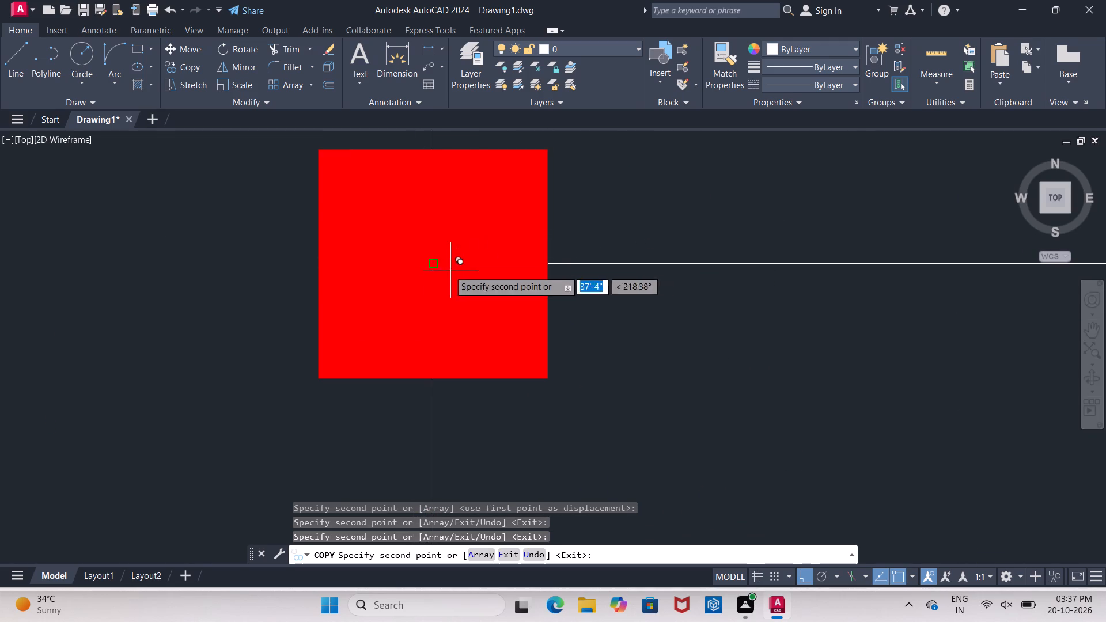
pyautogui.click(429, 263)
# Copy the cross to the centres of the two interior columns in the lower half of the plan.
pyautogui.scroll(-8, 373, 234)
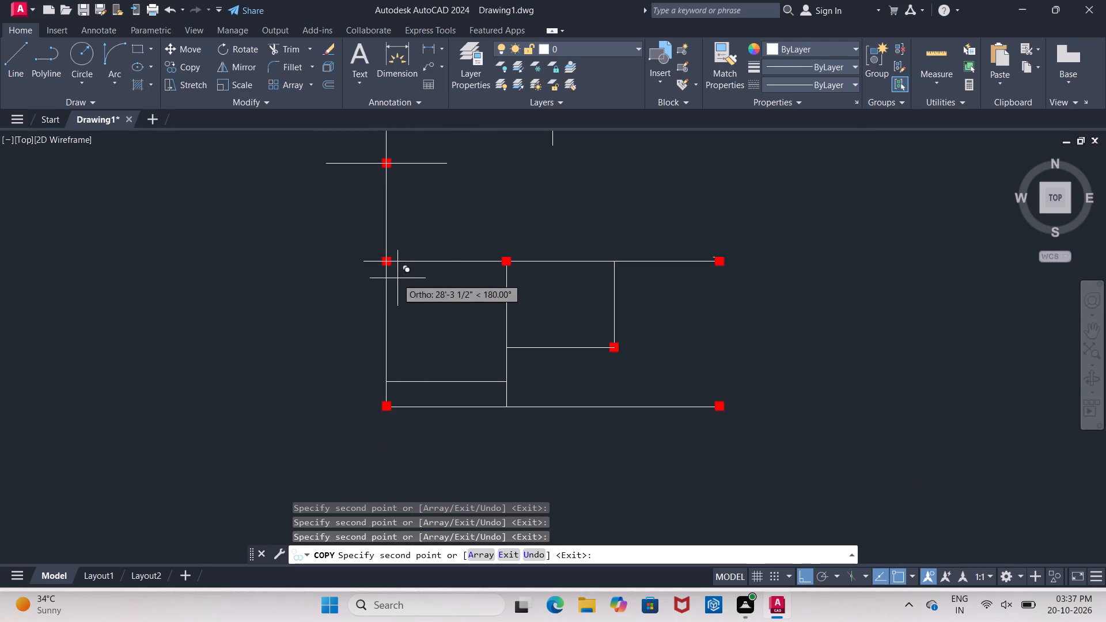
pyautogui.scroll(6, 524, 260)
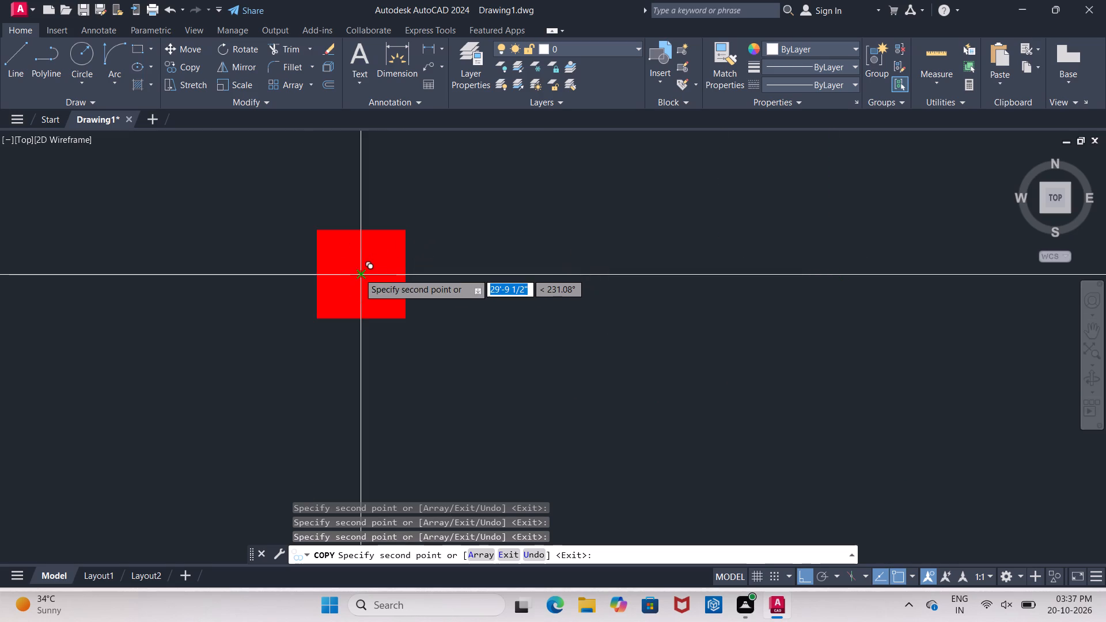
pyautogui.click(359, 273)
pyautogui.scroll(-4, 310, 231)
pyautogui.scroll(5, 478, 375)
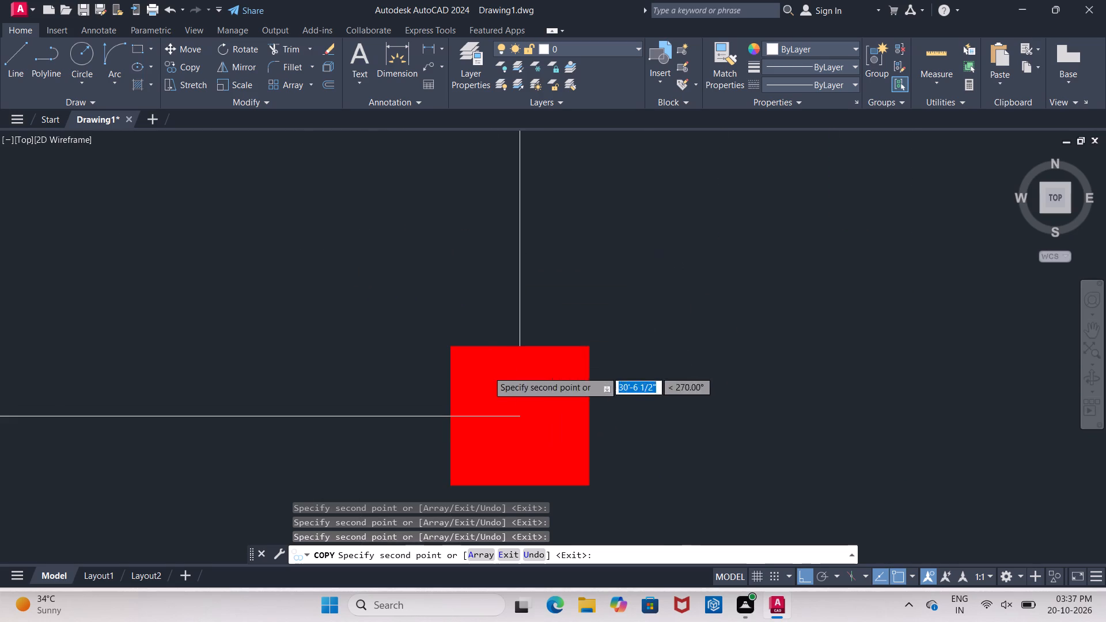
pyautogui.click(520, 416)
# Copy the cross to the centres of the lower right and lower left corner columns and finish copying.
pyautogui.scroll(-6, 402, 218)
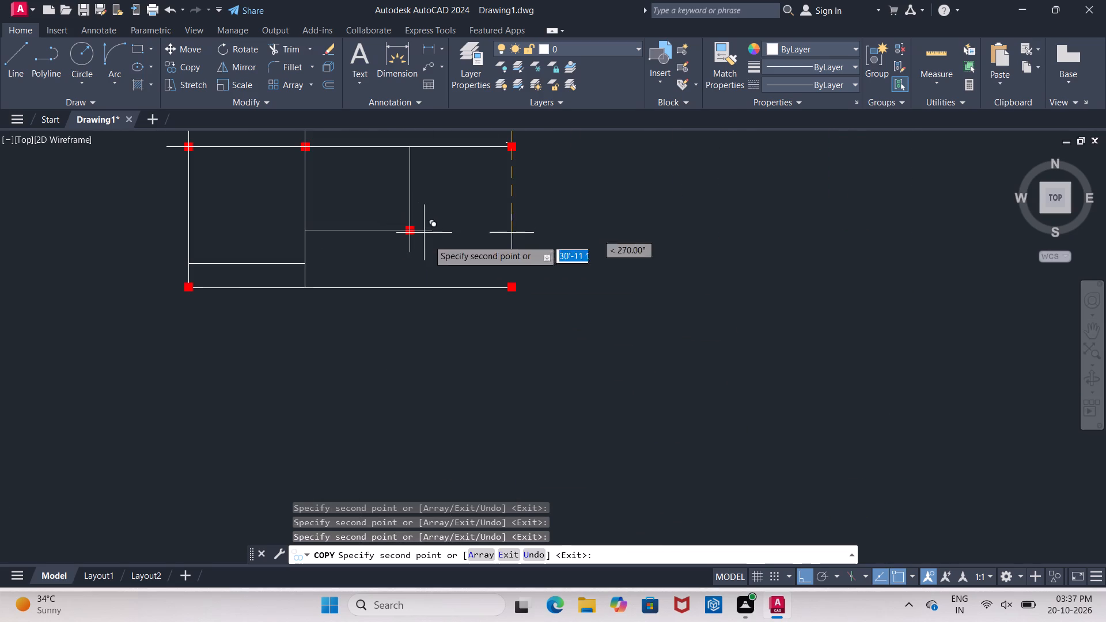
pyautogui.scroll(5, 512, 291)
pyautogui.click(486, 273)
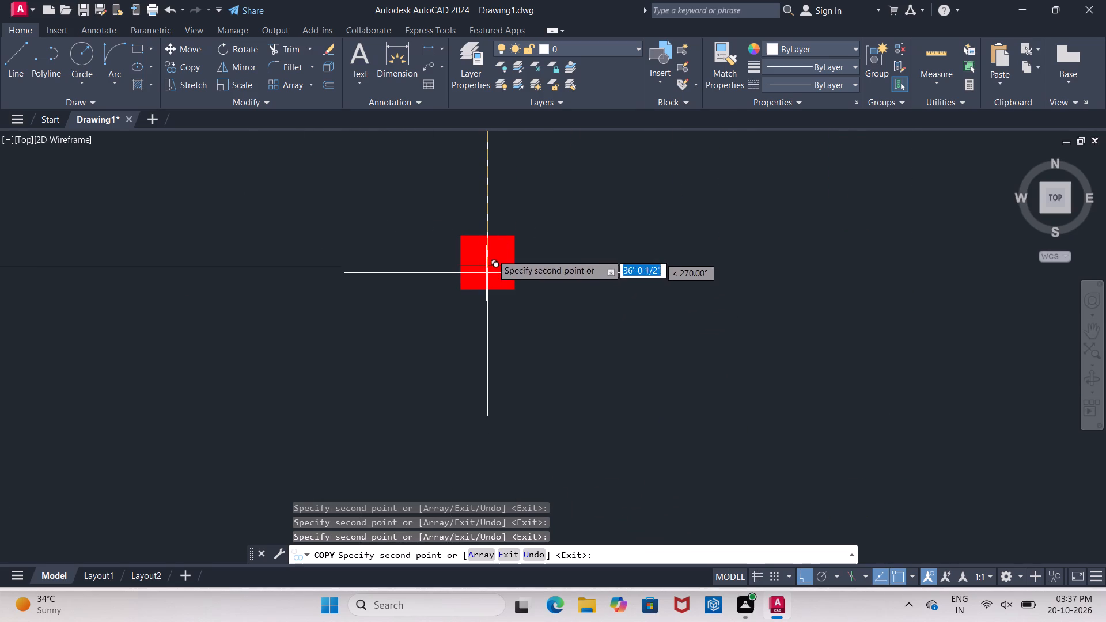
pyautogui.scroll(-7, 506, 256)
pyautogui.scroll(8, 380, 289)
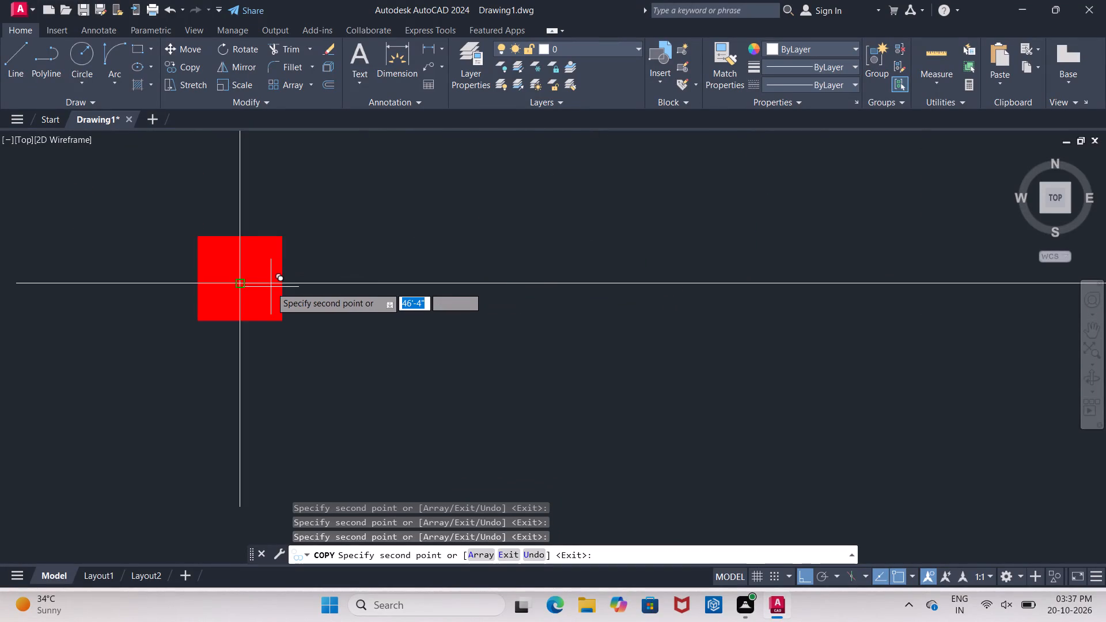
pyautogui.click(271, 287)
pyautogui.scroll(-8, 371, 261)
pyautogui.scroll(3, 433, 280)
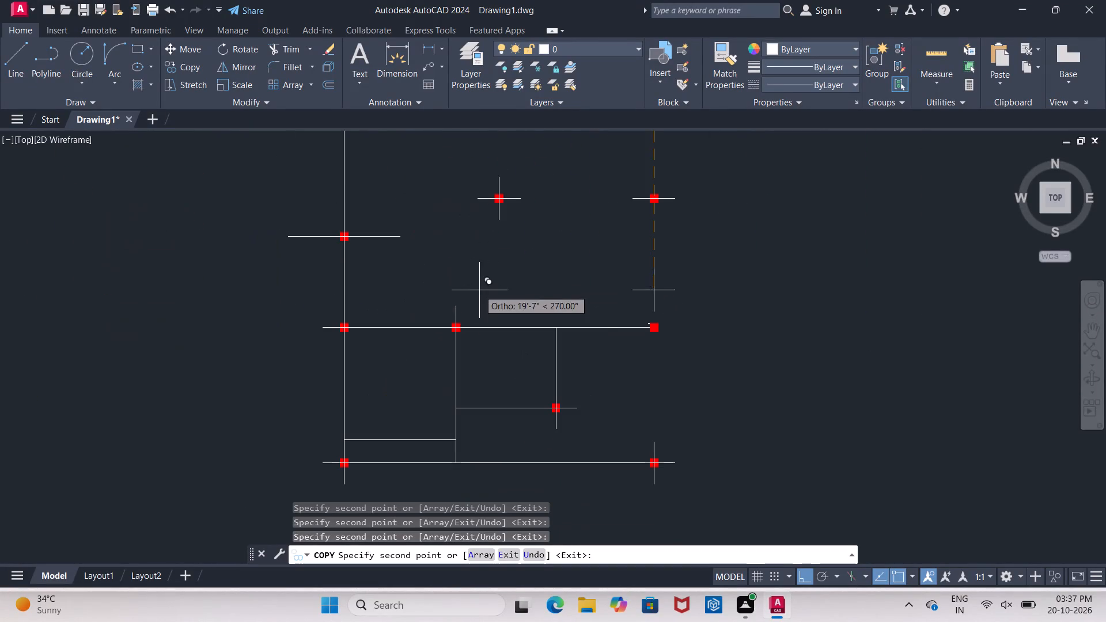
pyautogui.scroll(-2, 471, 315)
pyautogui.scroll(1, 450, 279)
pyautogui.press('Escape')
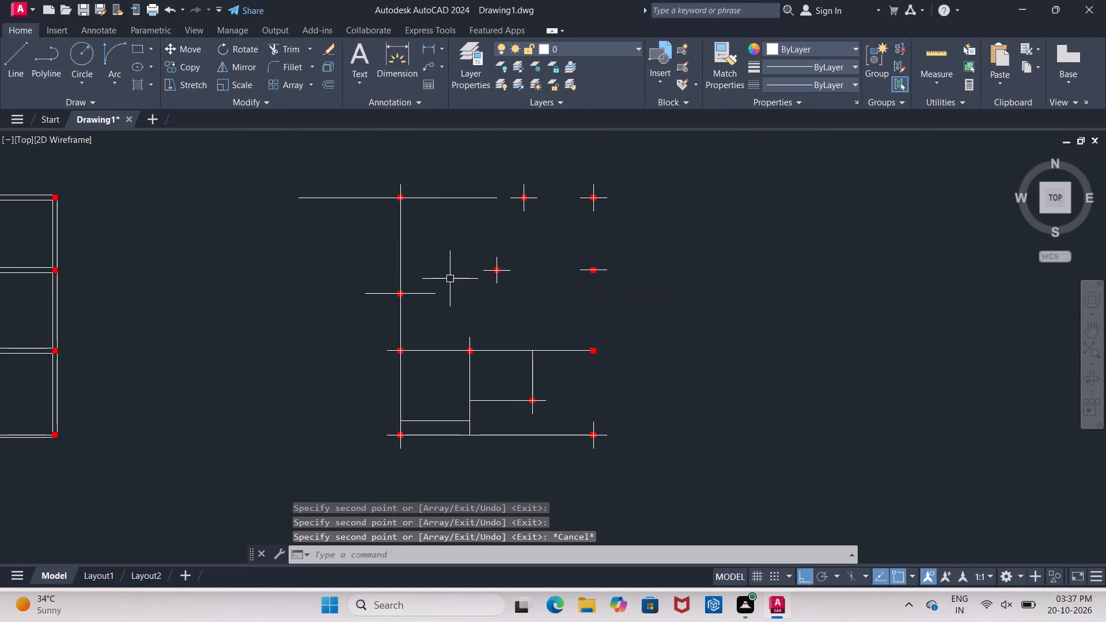
# Delete the four old horizontal centre lines through the left-edge columns and the old vertical line above the lowest interior column.
pyautogui.click(334, 196)
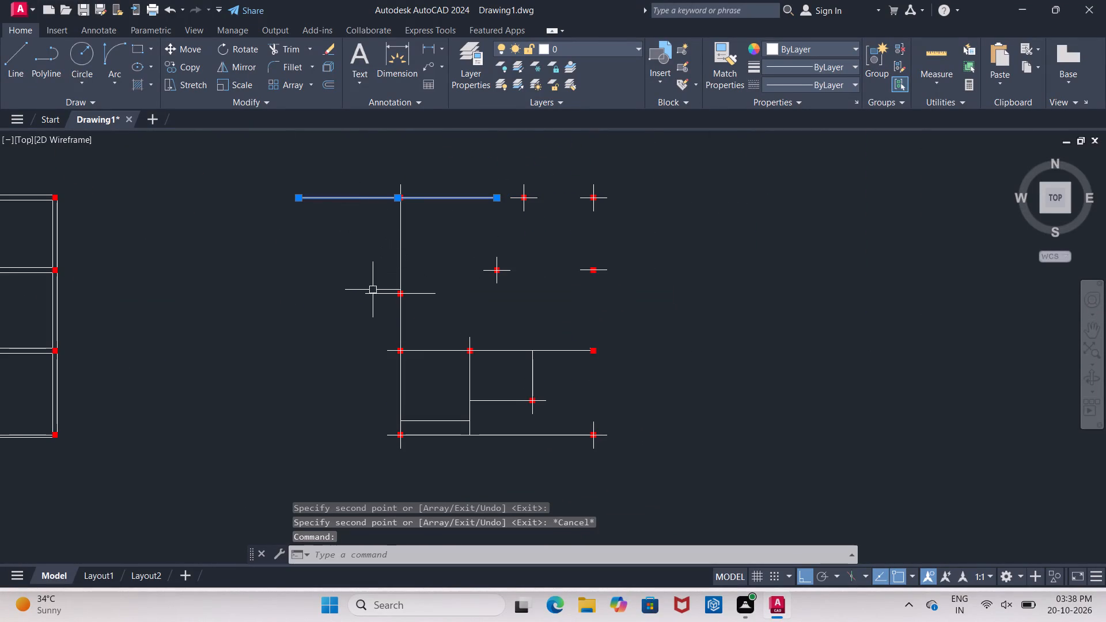
pyautogui.click(373, 293)
pyautogui.click(446, 350)
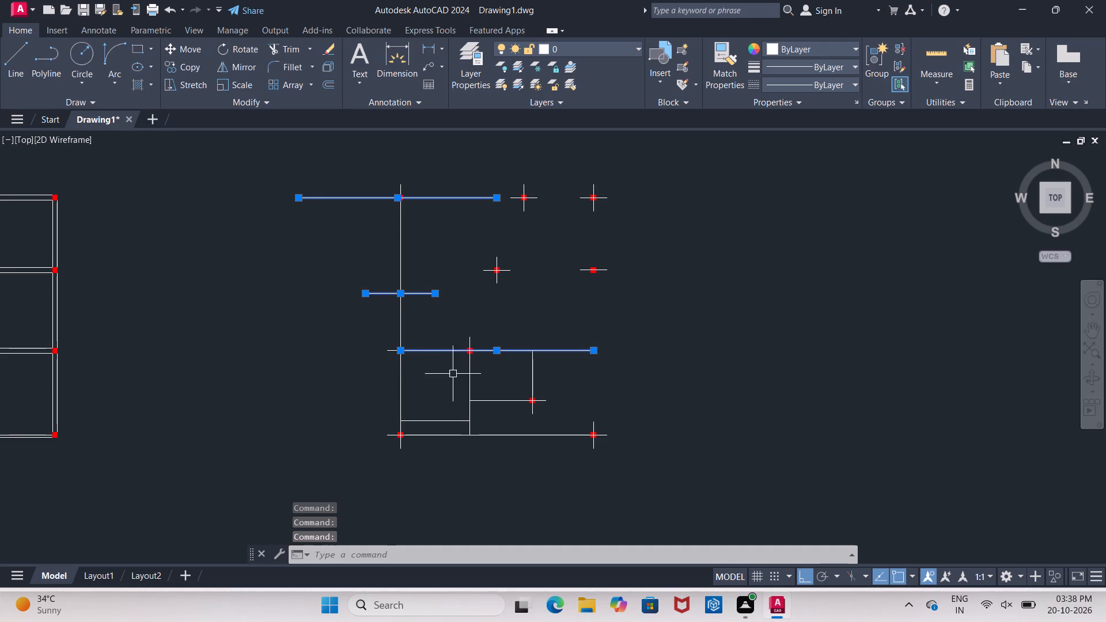
pyautogui.click(440, 436)
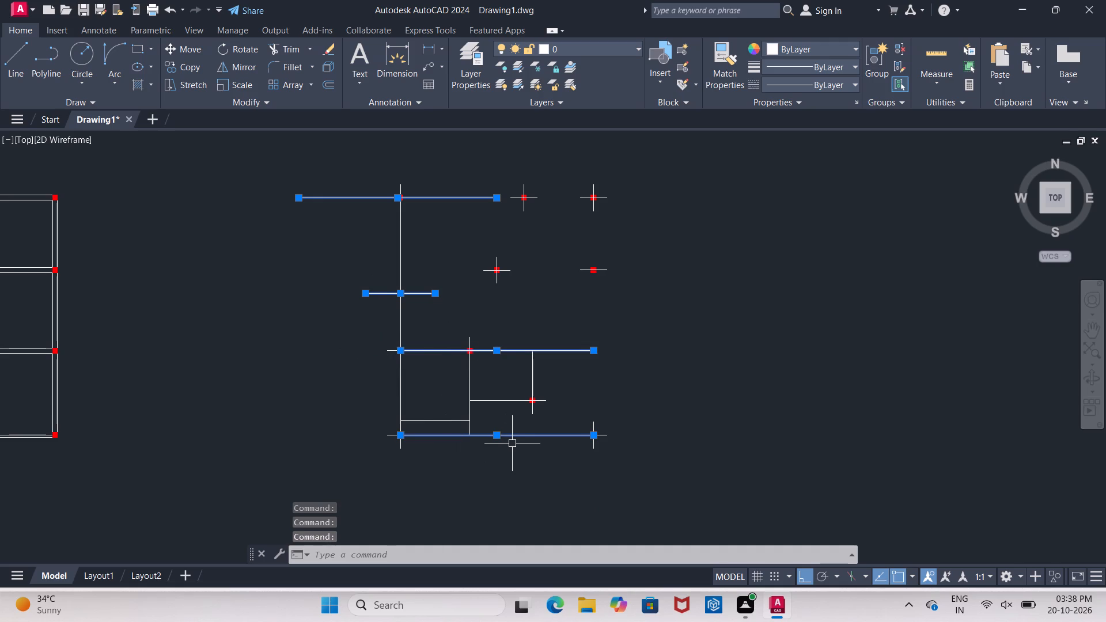
pyautogui.press('Delete')
pyautogui.scroll(2, 471, 410)
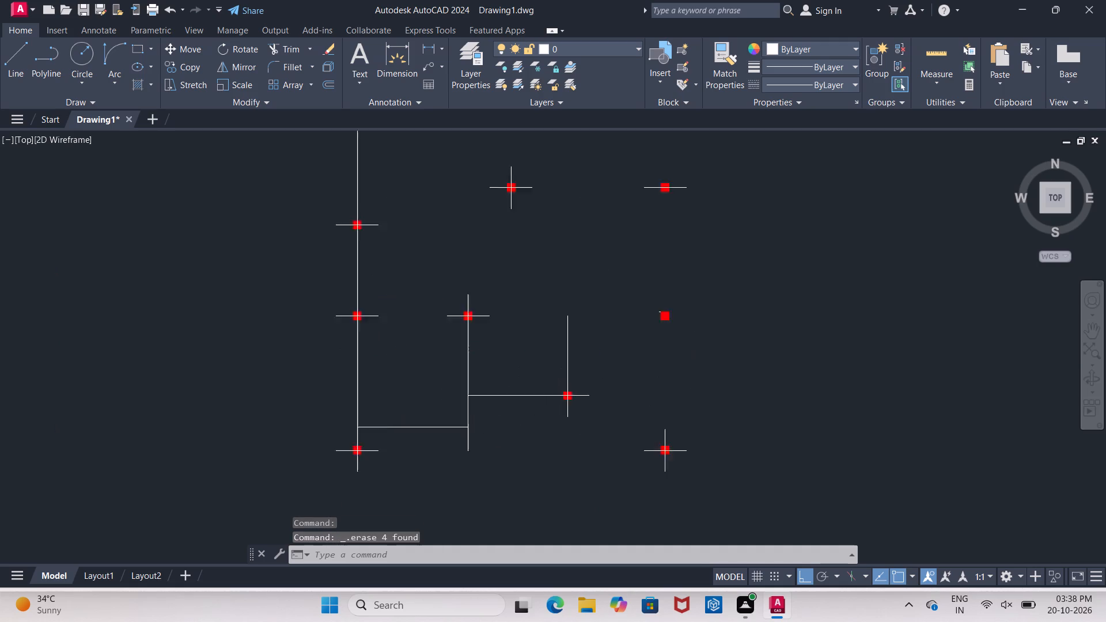
pyautogui.click(625, 311)
pyautogui.press('Delete')
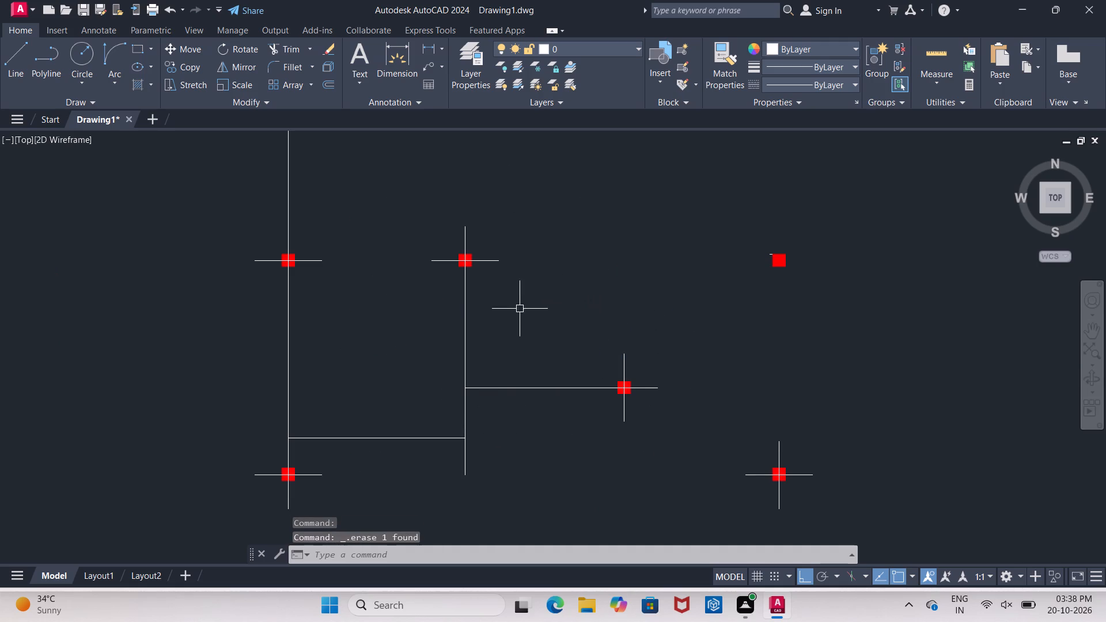
# Delete both horizontal line segments at the right-edge column just below the upper right corner column.
pyautogui.scroll(-2, 519, 337)
pyautogui.scroll(1, 628, 295)
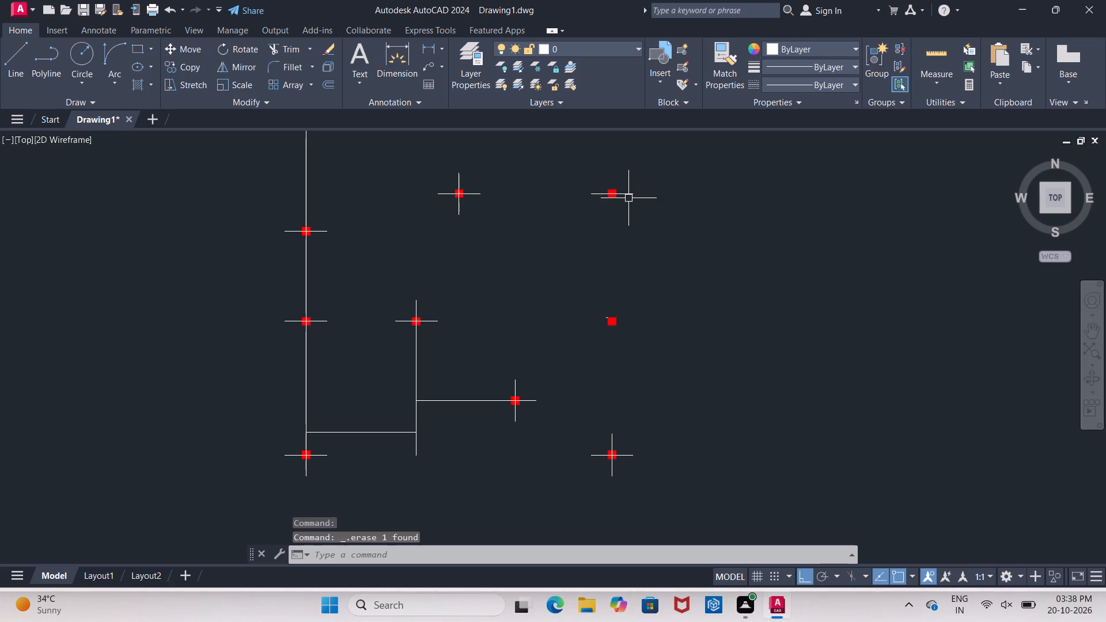
pyautogui.click(628, 198)
pyautogui.click(628, 185)
pyautogui.press('Delete')
pyautogui.click(590, 192)
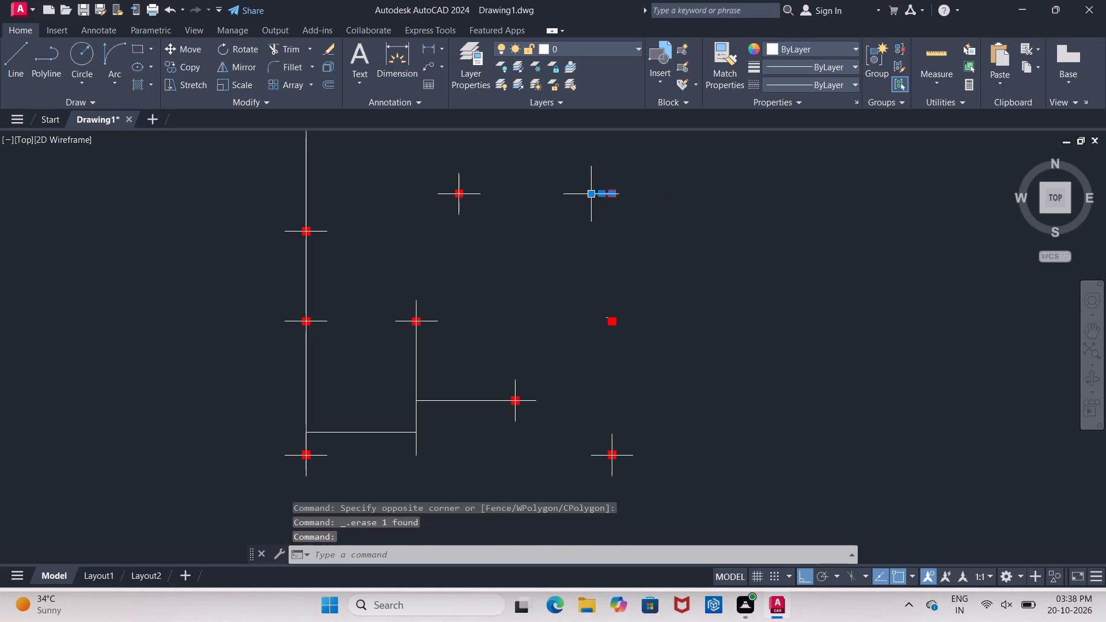
pyautogui.press('Delete')
# Delete the short stray line at the upper left corner of the right-edge column above the lower right corner column.
pyautogui.scroll(5, 602, 318)
pyautogui.click(620, 313)
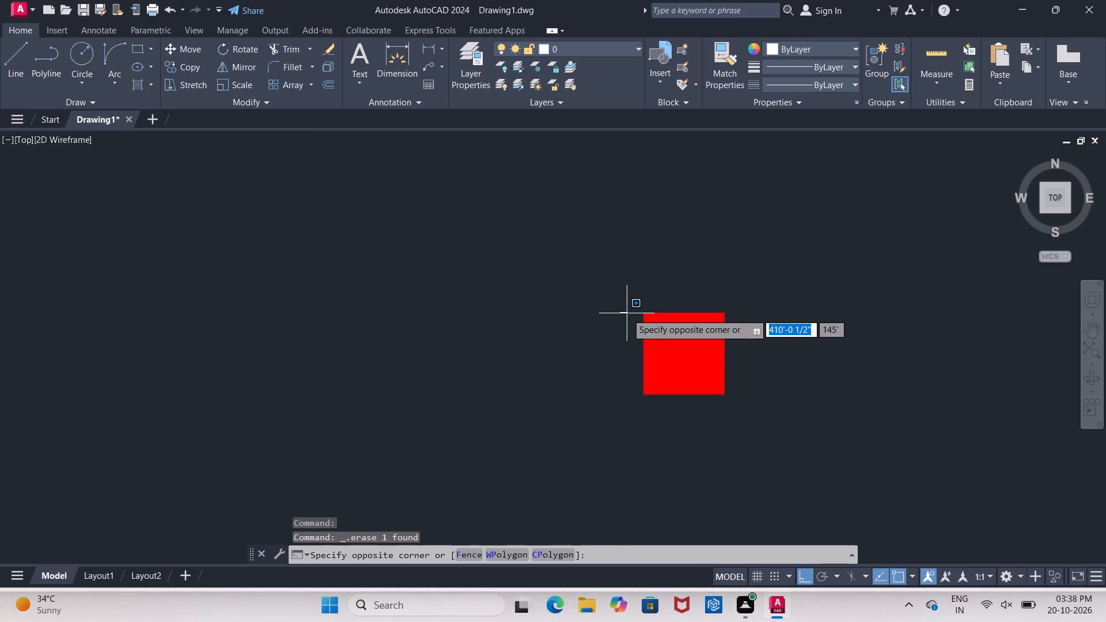
pyautogui.click(634, 338)
pyautogui.click(628, 313)
pyautogui.press('Delete')
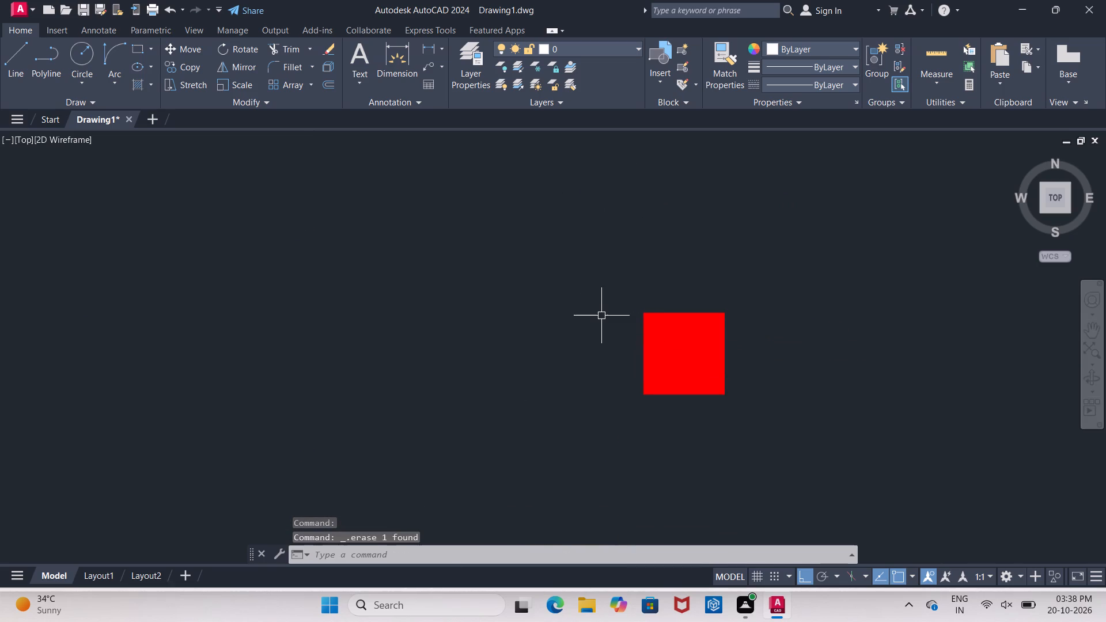
# Draw a horizontal guide line across that right-edge column between the midpoints of its sides.
pyautogui.press('l')
pyautogui.press('Return')
pyautogui.click(647, 356)
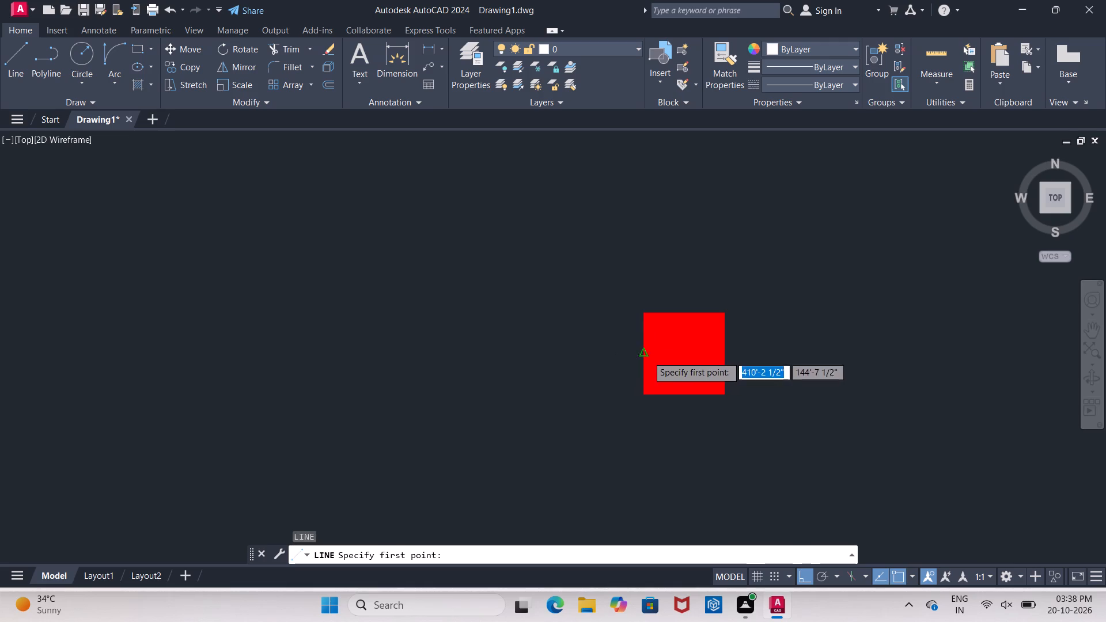
pyautogui.click(725, 354)
pyautogui.press('Return')
pyautogui.scroll(-4, 541, 336)
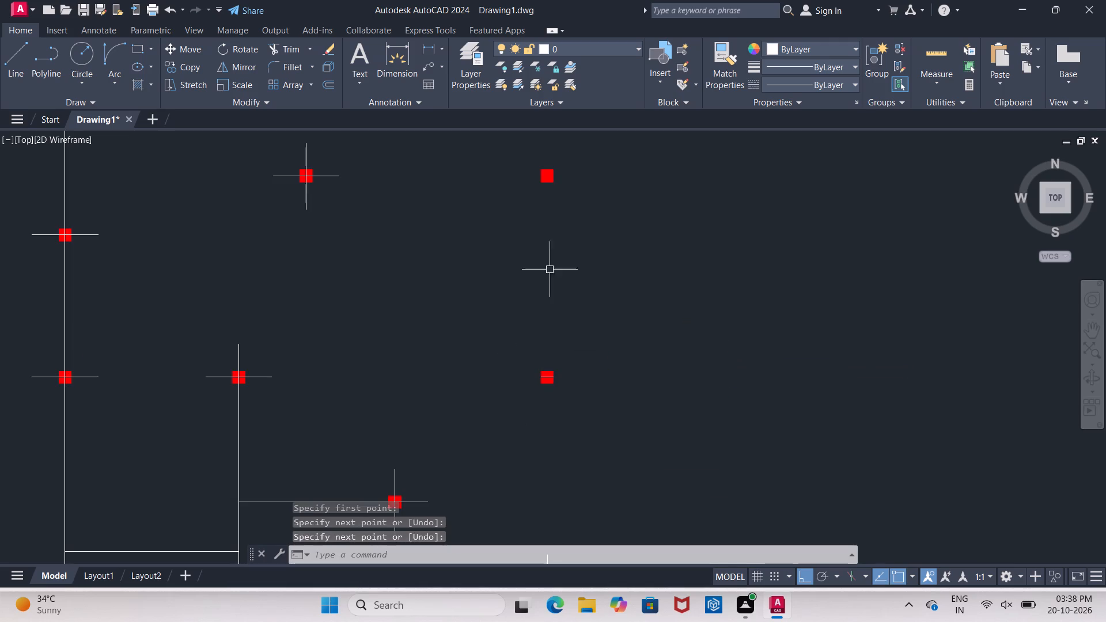
# Draw a horizontal guide line between the side midpoints of the right-edge column just below the upper right corner column.
pyautogui.scroll(4, 548, 190)
pyautogui.press('Return')
pyautogui.click(479, 165)
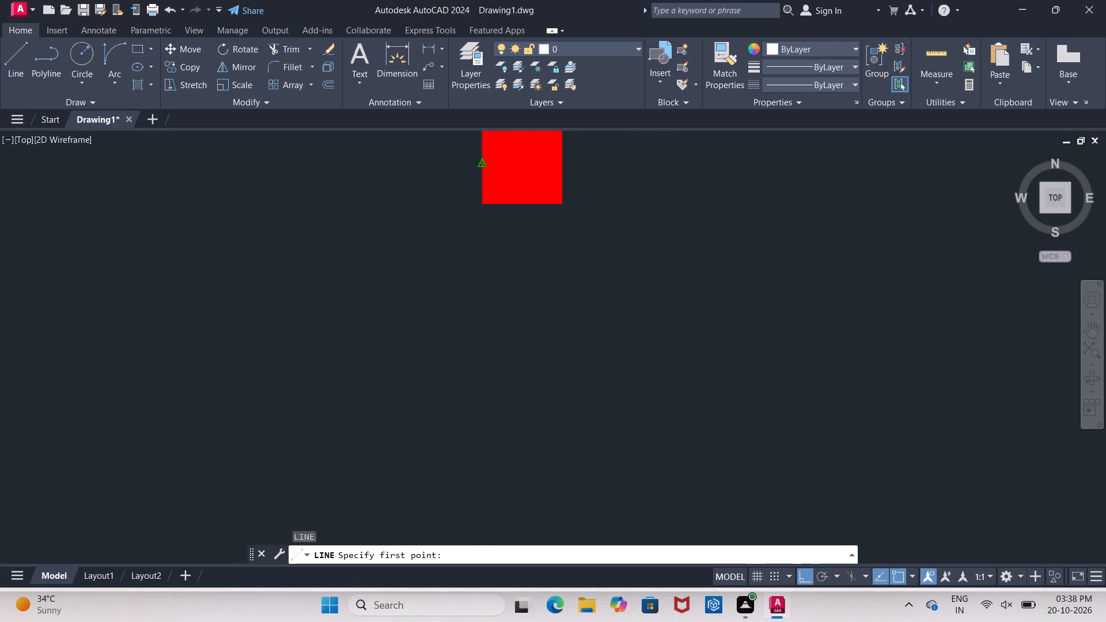
pyautogui.click(565, 166)
pyautogui.press('Return')
pyautogui.scroll(-4, 566, 222)
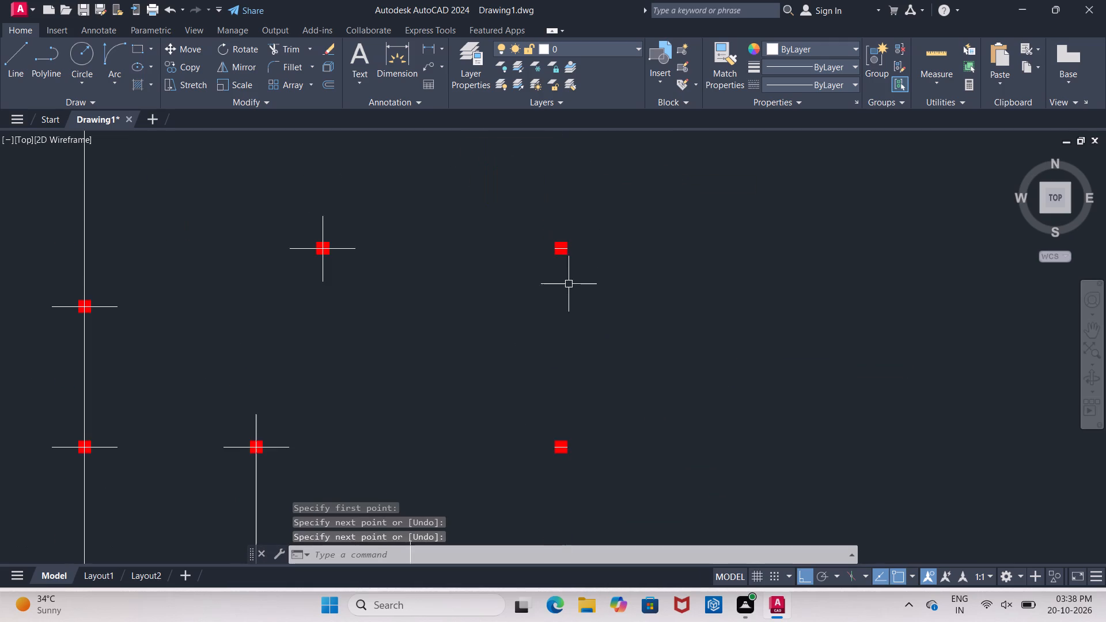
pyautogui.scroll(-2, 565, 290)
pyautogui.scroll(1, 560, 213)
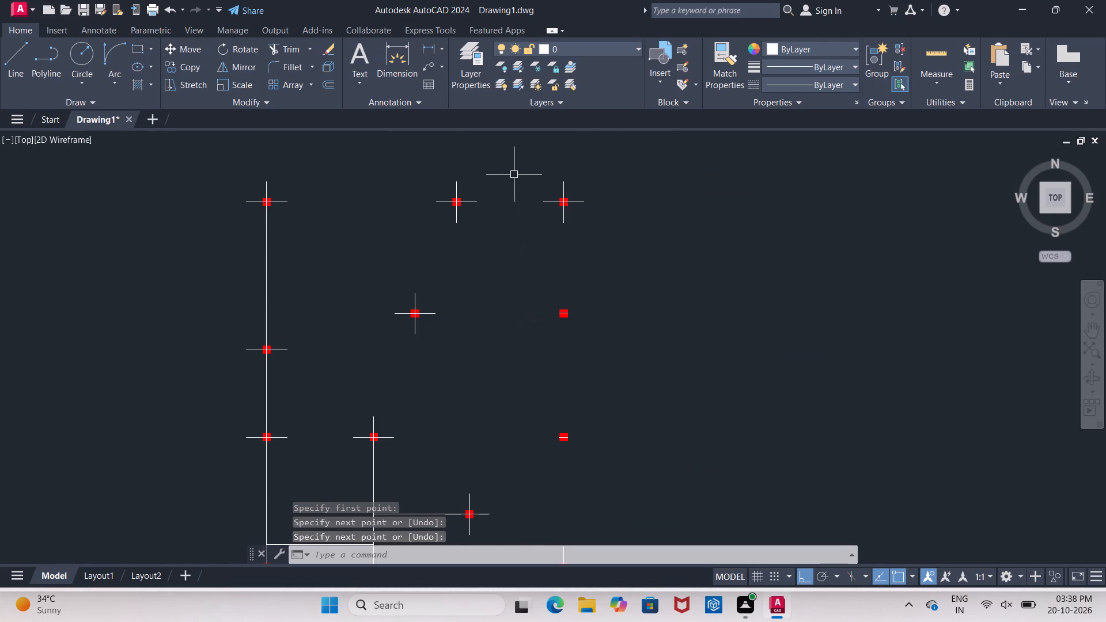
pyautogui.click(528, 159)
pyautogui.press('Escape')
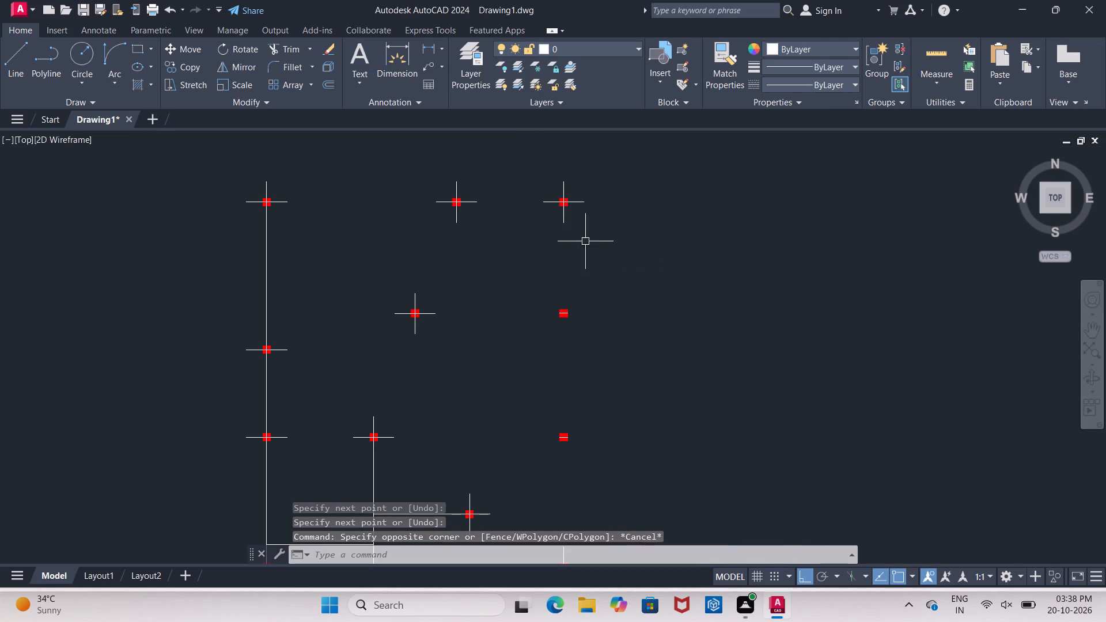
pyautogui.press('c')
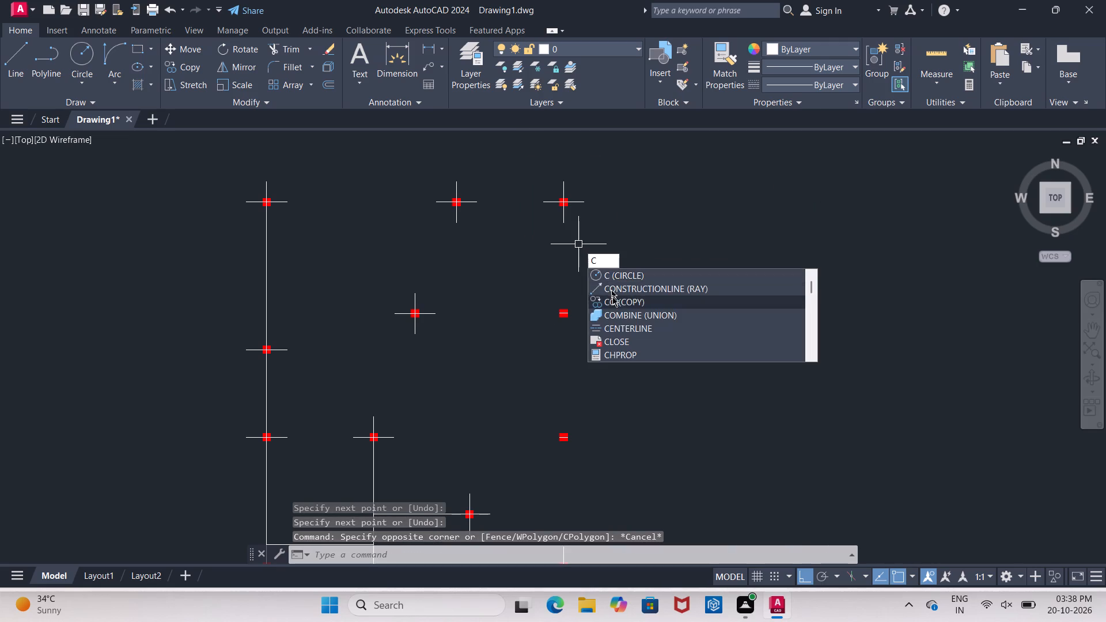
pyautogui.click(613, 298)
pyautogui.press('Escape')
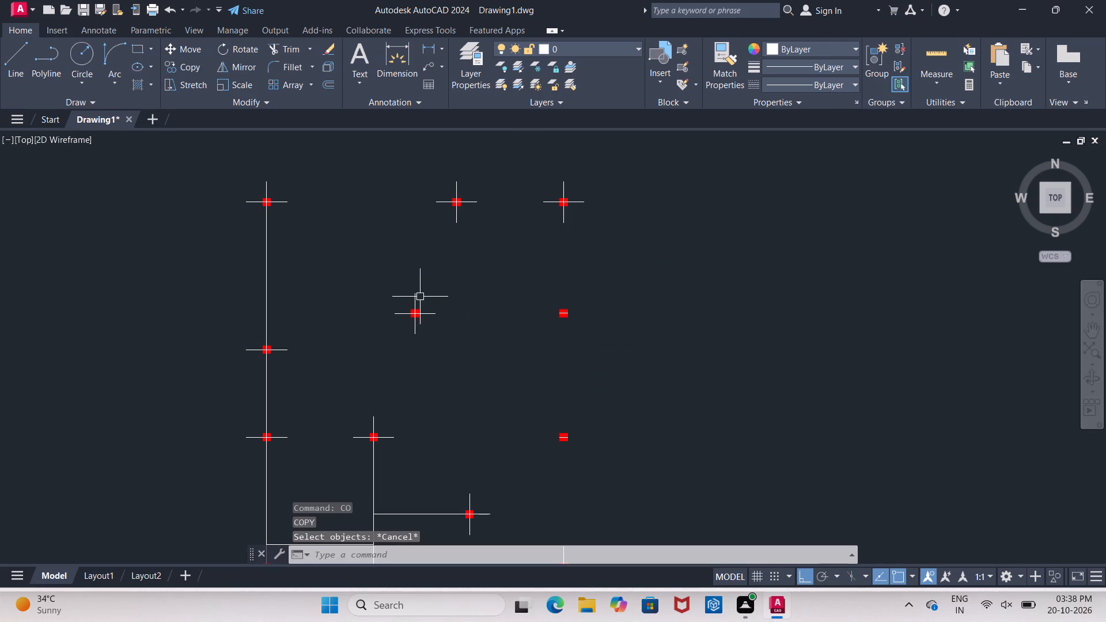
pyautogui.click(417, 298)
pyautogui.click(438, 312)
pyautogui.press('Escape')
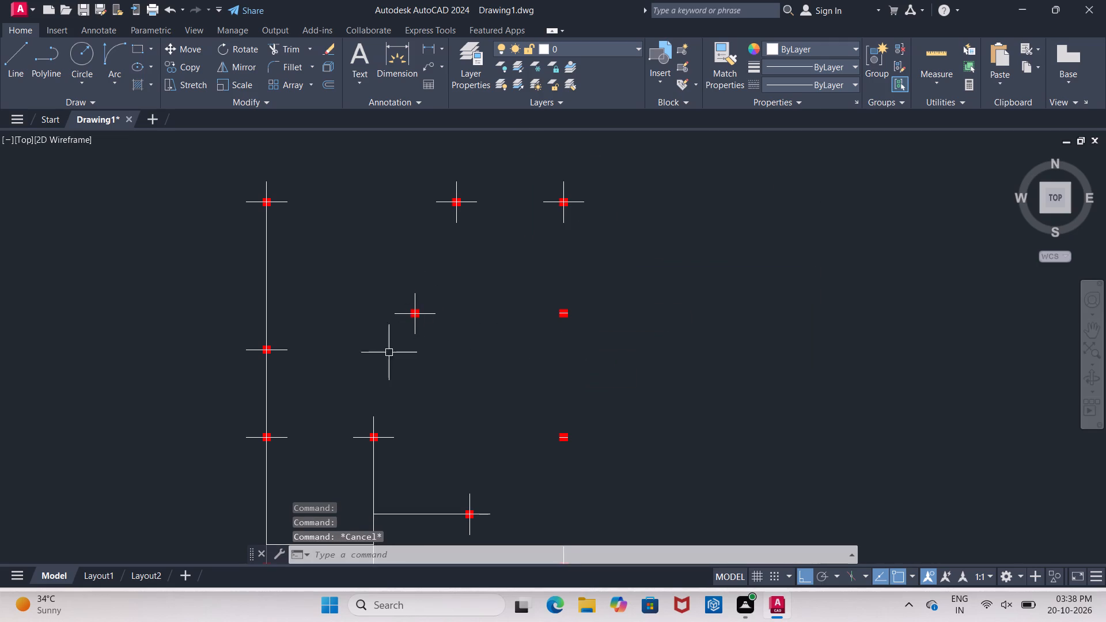
# Copy the lower interior column's four short crossing lines from its centre to the centre of the right-edge column above the lower right corner column.
pyautogui.scroll(-1, 307, 320)
pyautogui.scroll(1, 355, 382)
pyautogui.click(439, 461)
pyautogui.scroll(1, 450, 415)
pyautogui.scroll(-2, 449, 414)
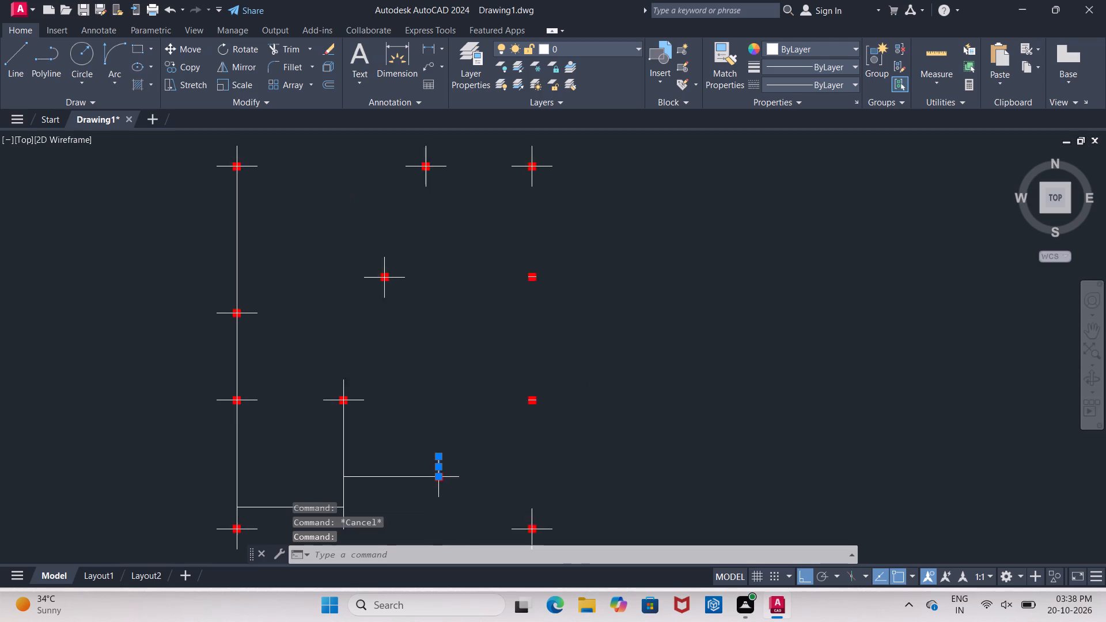
pyautogui.scroll(-1, 449, 414)
pyautogui.scroll(4, 453, 449)
pyautogui.click(435, 390)
pyautogui.click(386, 431)
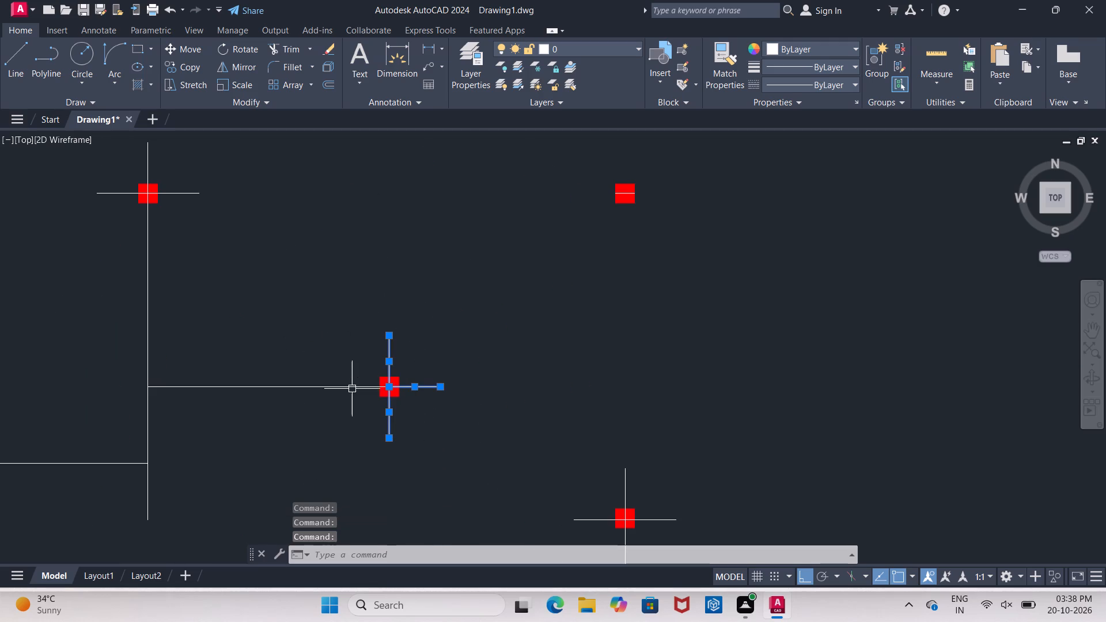
pyautogui.click(352, 388)
pyautogui.press('c')
pyautogui.click(418, 469)
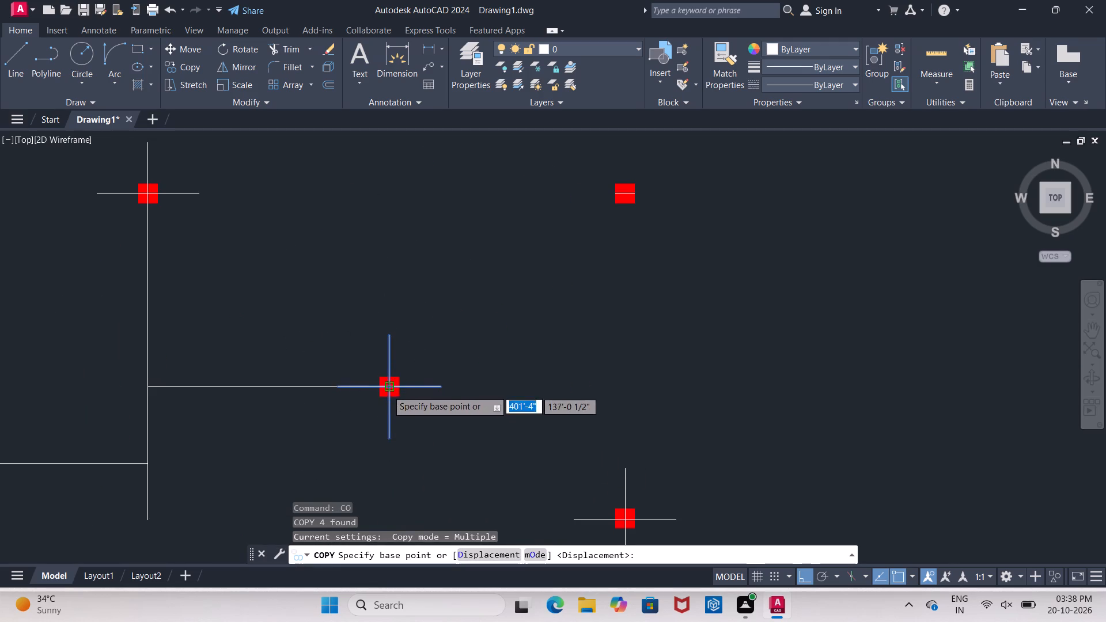
pyautogui.click(387, 390)
pyautogui.scroll(-2, 392, 405)
pyautogui.scroll(3, 509, 285)
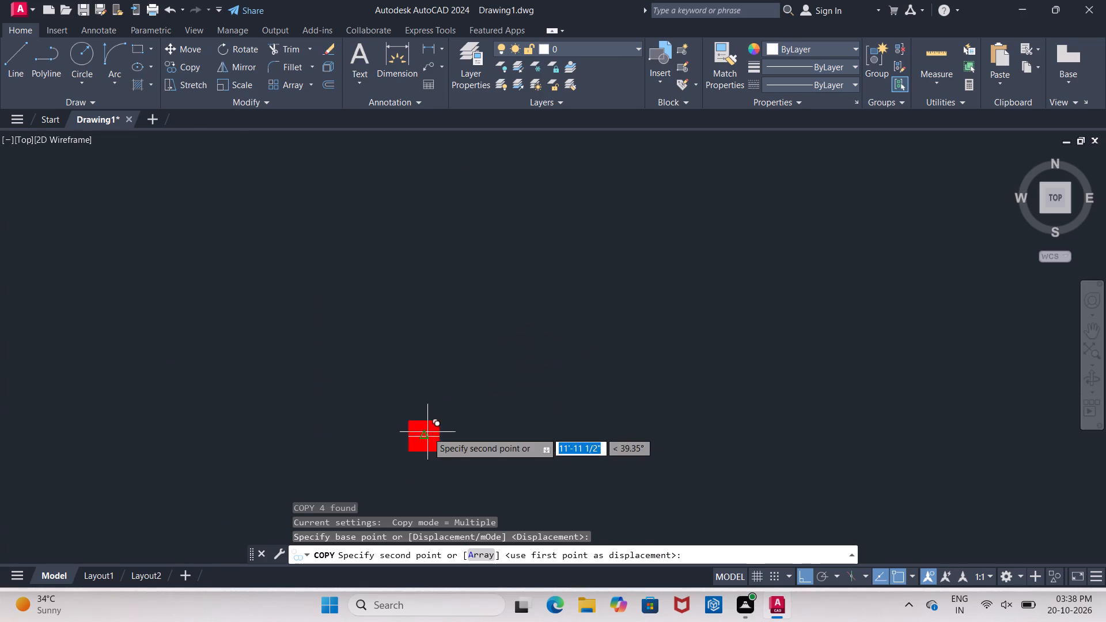
pyautogui.scroll(6, 420, 443)
pyautogui.click(434, 400)
# Place another copy of the crossing lines at the centre of the right-edge column just below the upper right corner column.
pyautogui.scroll(-5, 432, 396)
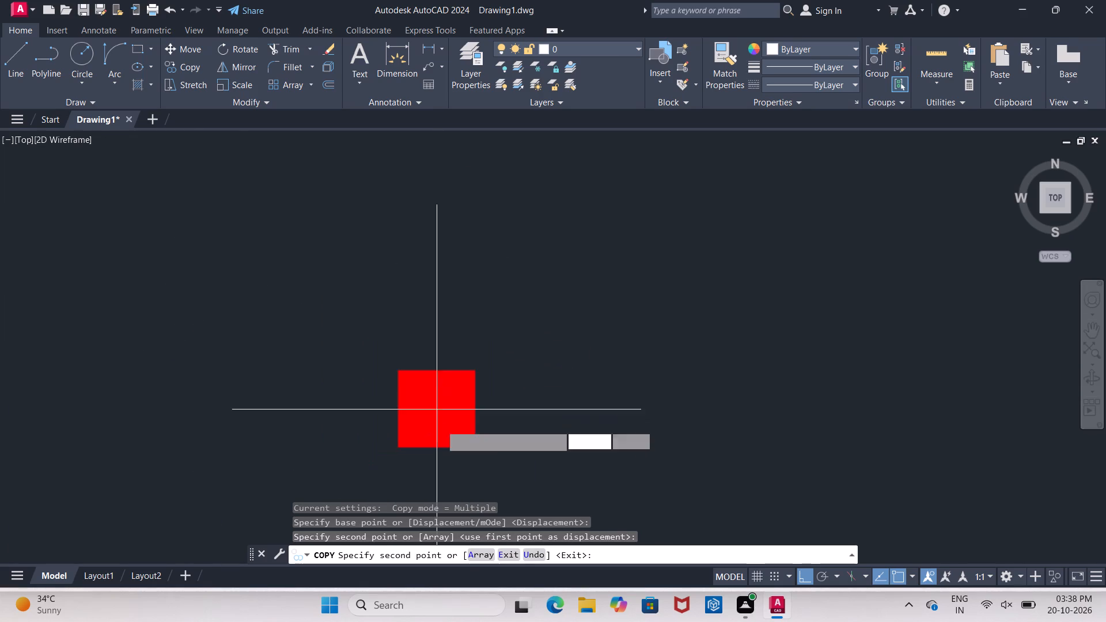
pyautogui.scroll(-7, 392, 253)
pyautogui.scroll(6, 408, 238)
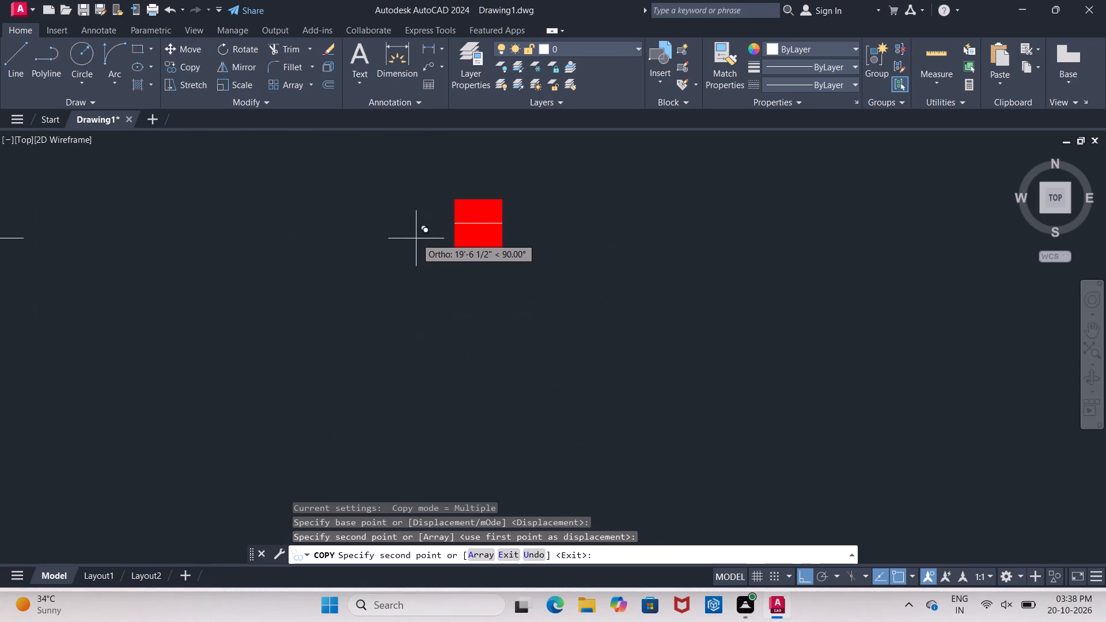
pyautogui.scroll(3, 482, 219)
pyautogui.click(456, 234)
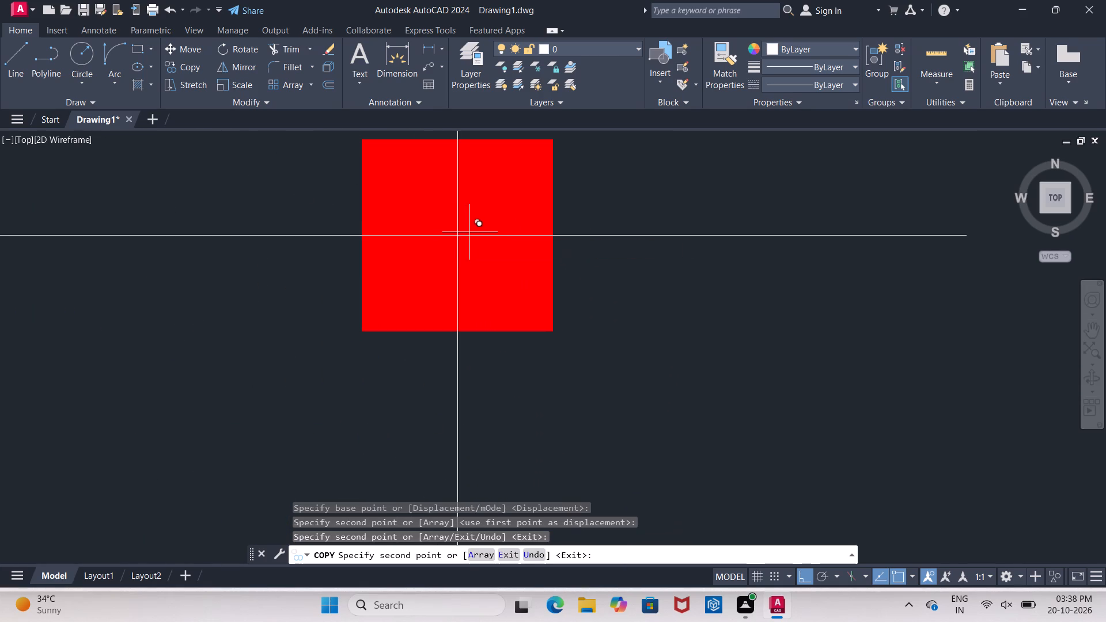
pyautogui.press('Escape')
pyautogui.click(494, 234)
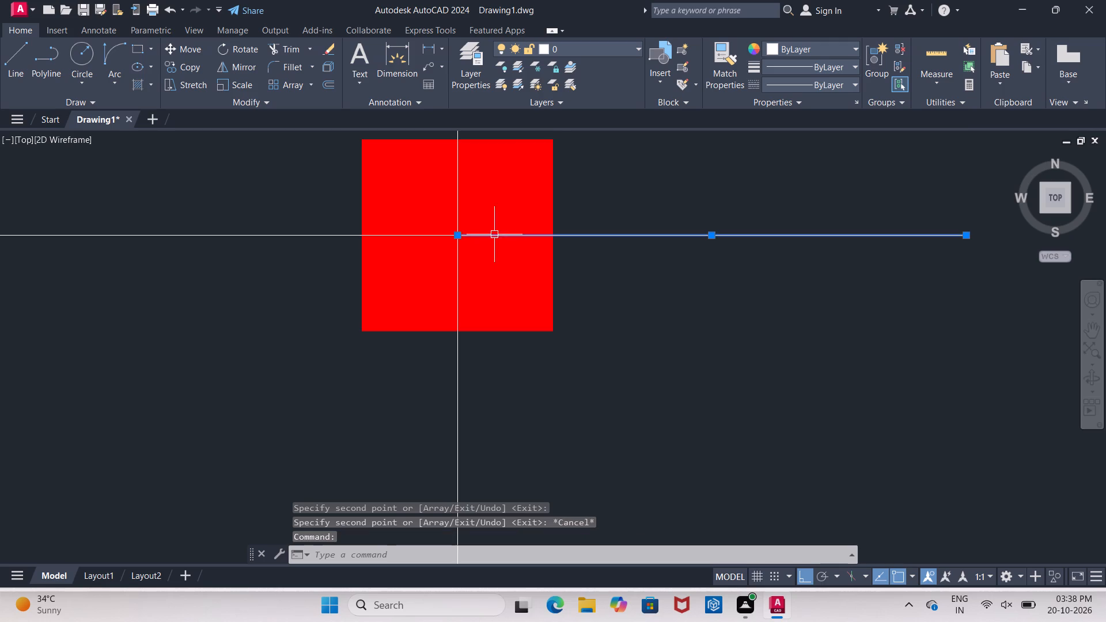
pyautogui.press('Escape')
pyautogui.scroll(-8, 528, 198)
pyautogui.scroll(5, 533, 255)
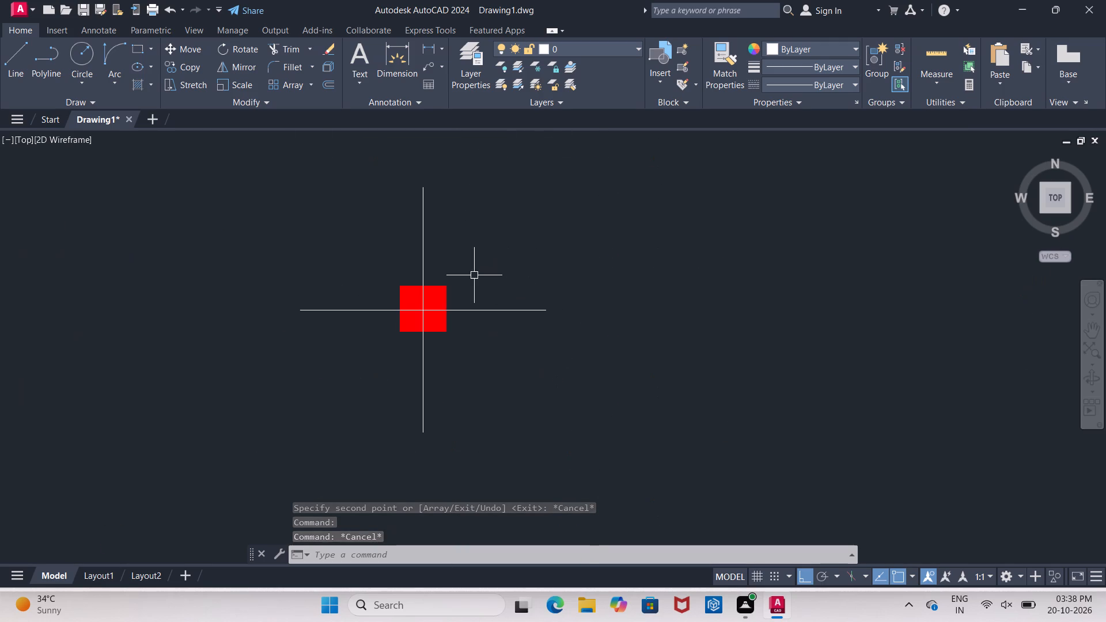
# Delete the remaining long centre lines: the left-edge vertical, the two lower horizontal connecting lines and the interior vertical line.
pyautogui.scroll(-5, 474, 279)
pyautogui.scroll(3, 494, 245)
pyautogui.scroll(-5, 377, 189)
pyautogui.scroll(3, 422, 274)
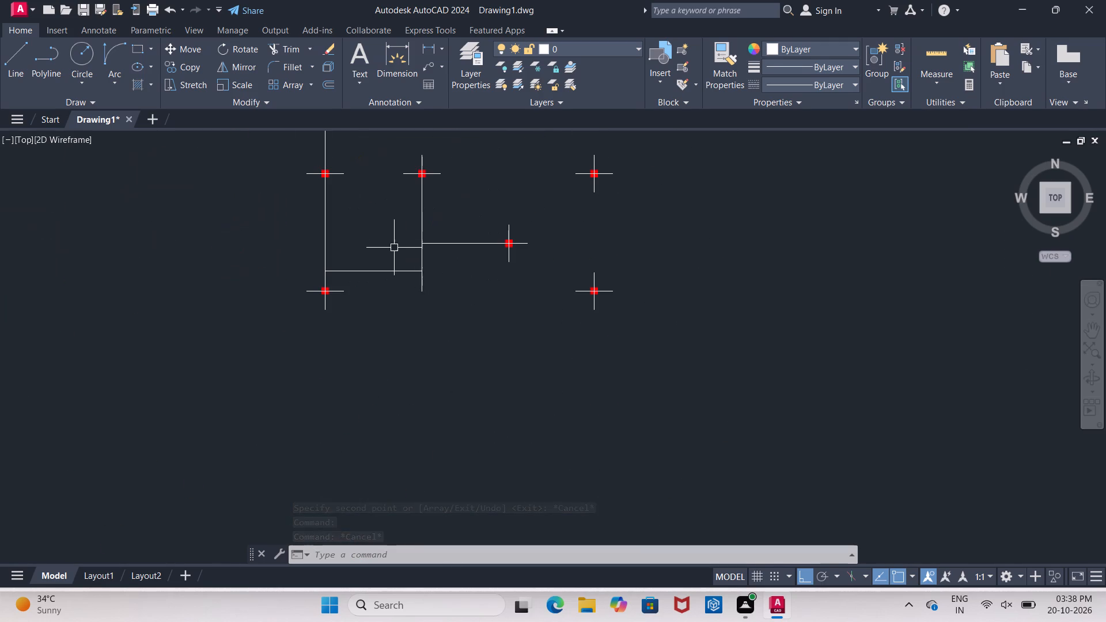
pyautogui.scroll(-2, 392, 306)
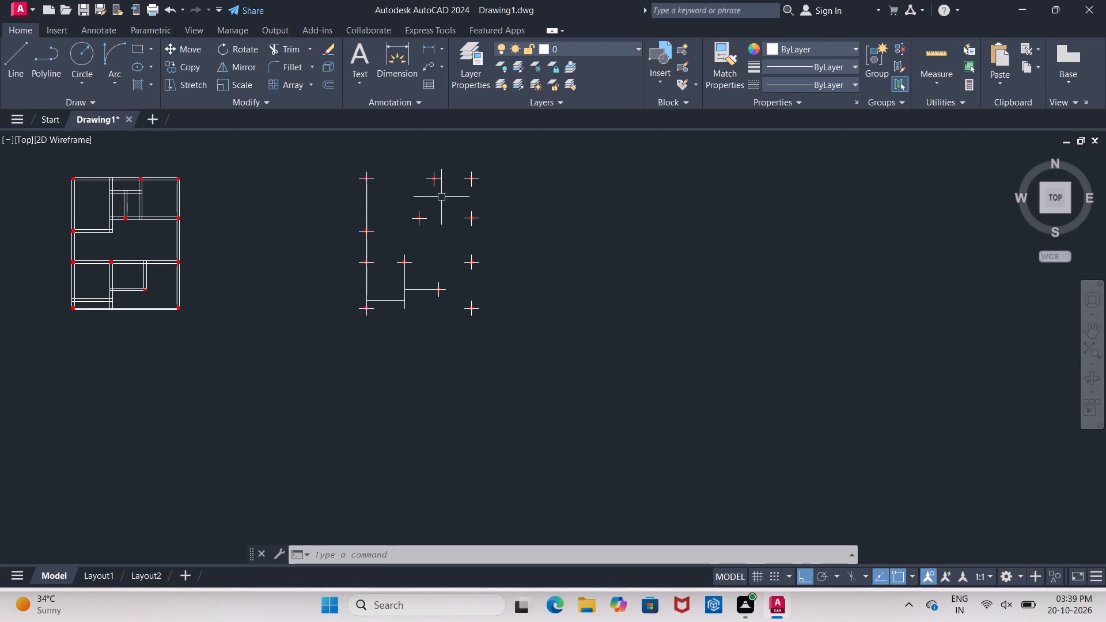
pyautogui.click(366, 201)
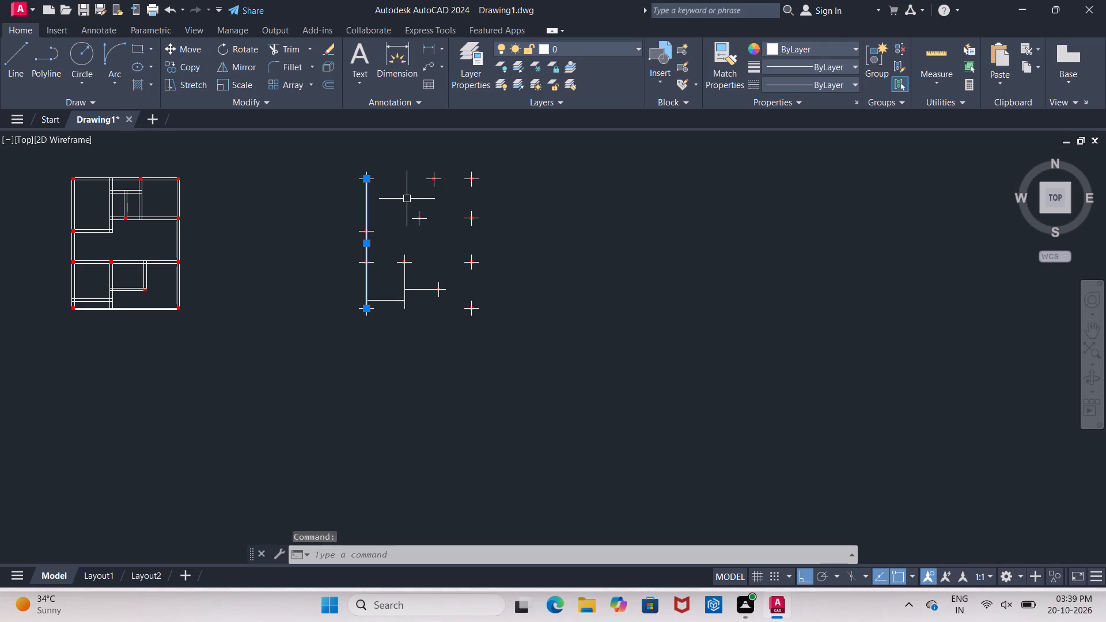
pyautogui.press('Delete')
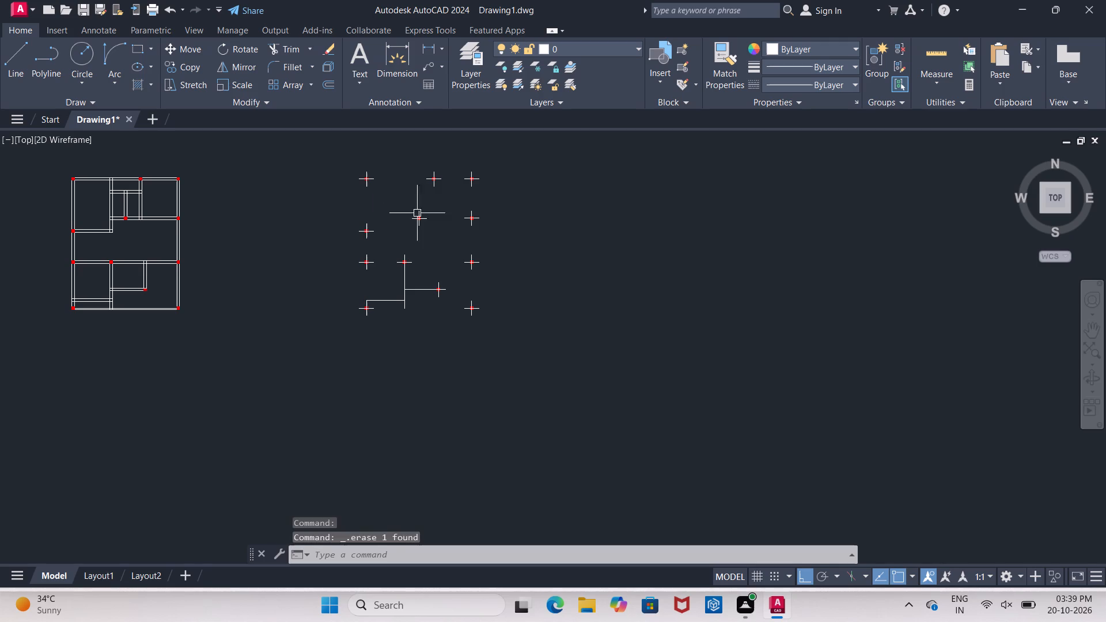
pyautogui.click(393, 301)
pyautogui.press('Delete')
pyautogui.click(422, 287)
pyautogui.press('Delete')
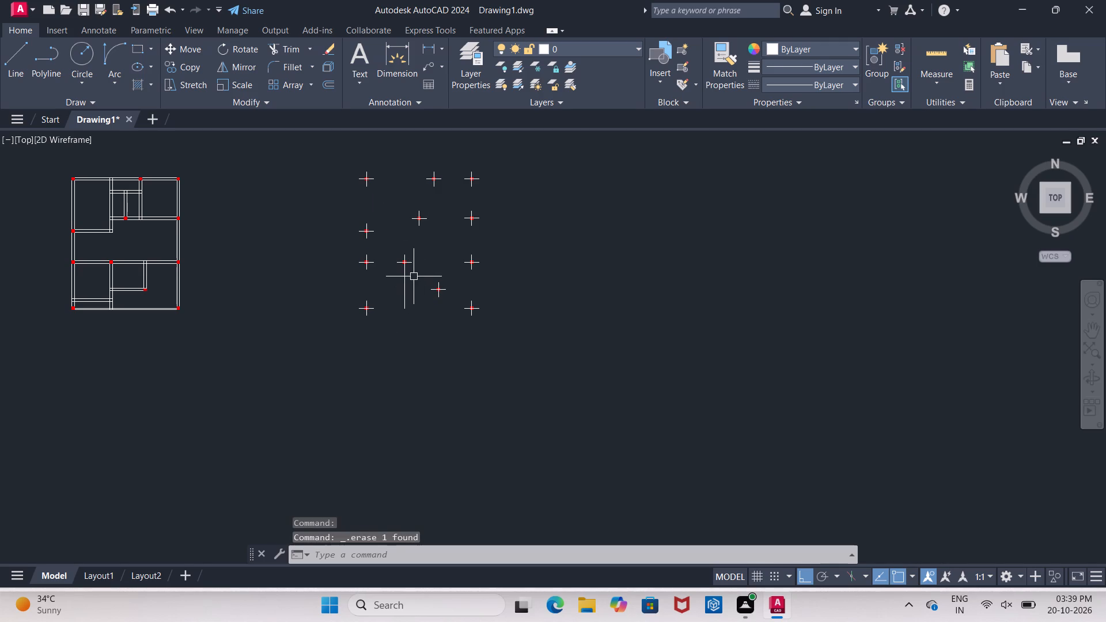
pyautogui.click(404, 279)
pyautogui.press('Delete')
# Add a vertical linear dimension between the centres of the upper left corner column and the left-edge column below it, placed outside the columns.
pyautogui.scroll(2, 444, 238)
pyautogui.scroll(-1, 437, 275)
pyautogui.moveTo(435, 287); pyautogui.dragTo(442, 355, button='middle')
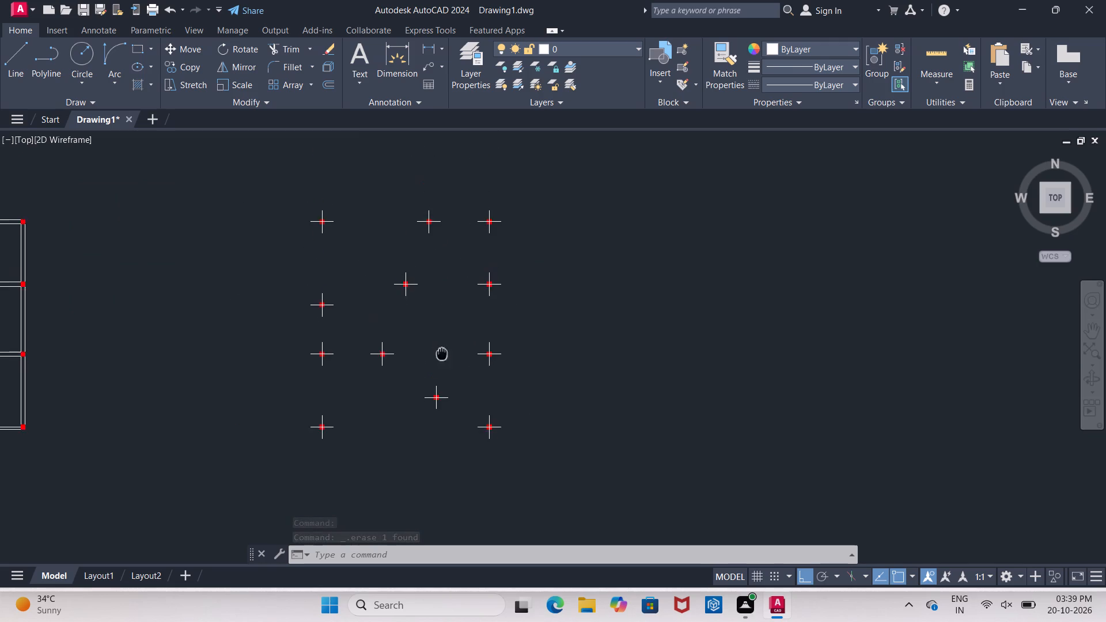
pyautogui.moveTo(442, 355); pyautogui.dragTo(440, 350, button='middle')
pyautogui.scroll(-1, 440, 350)
pyautogui.click(429, 45)
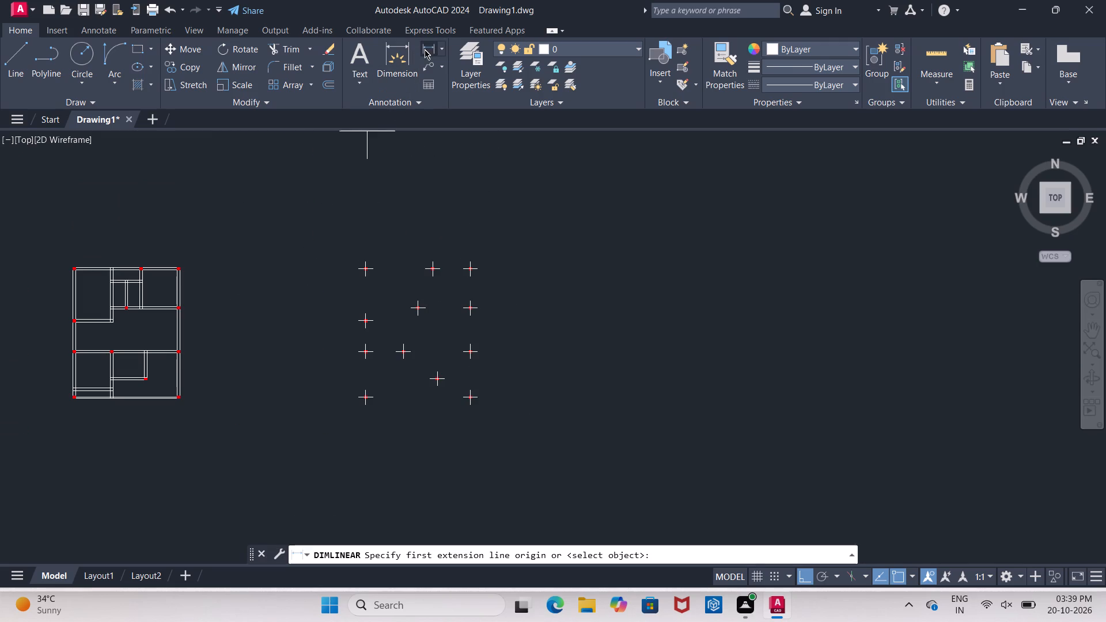
pyautogui.scroll(3, 331, 258)
pyautogui.moveTo(336, 257); pyautogui.dragTo(303, 156, button='middle')
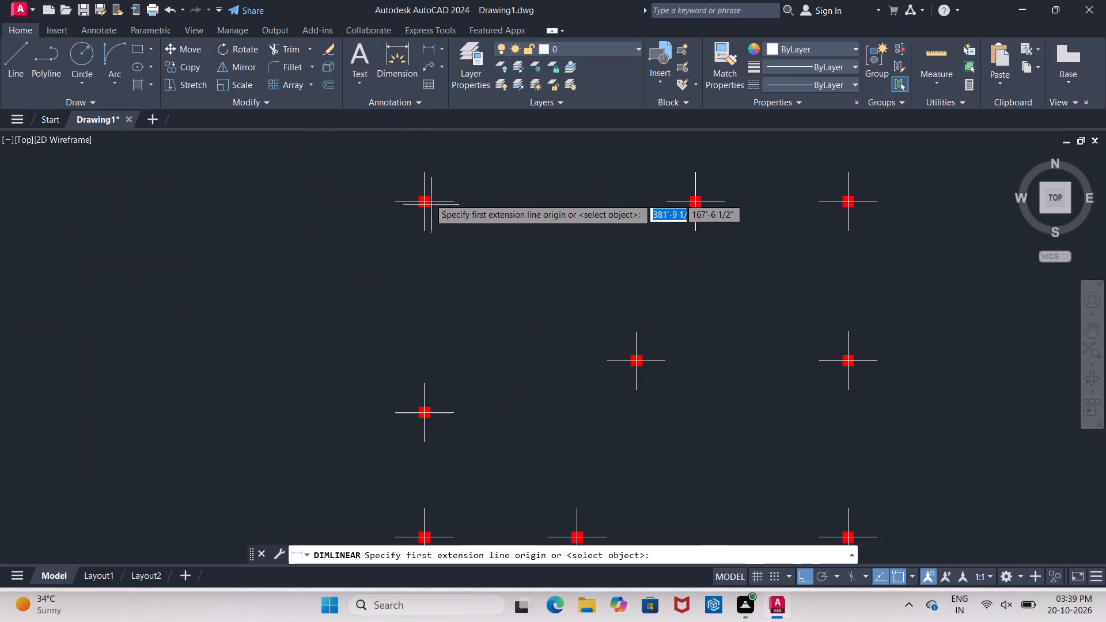
pyautogui.scroll(3, 418, 202)
pyautogui.click(435, 204)
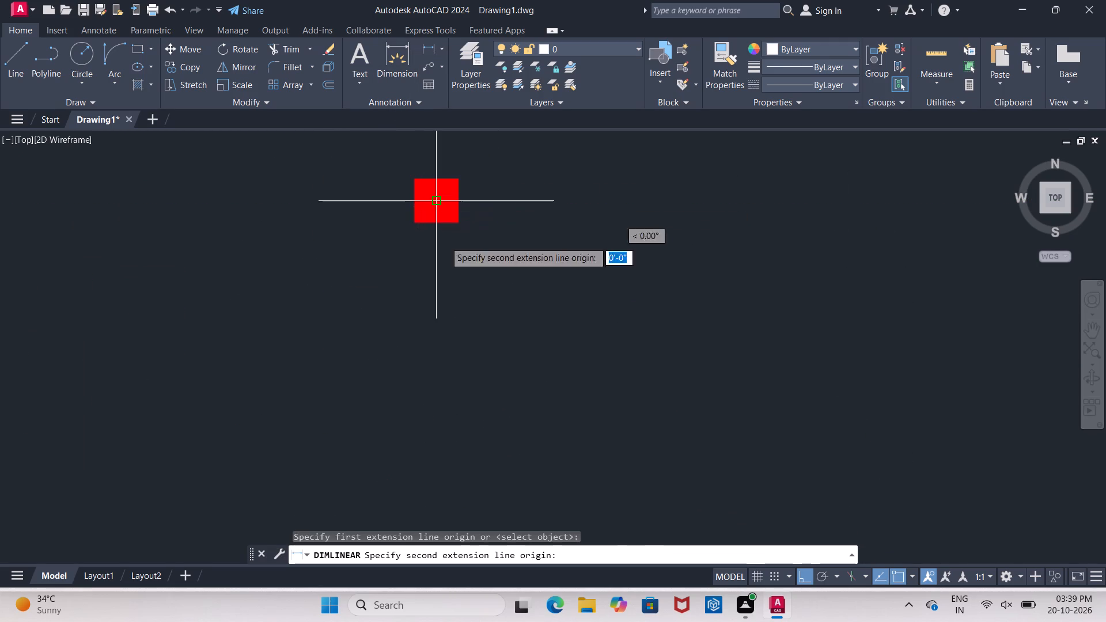
pyautogui.moveTo(460, 308); pyautogui.dragTo(444, 174, button='middle')
pyautogui.scroll(-3, 458, 197)
pyautogui.moveTo(472, 438); pyautogui.dragTo(464, 362, button='middle')
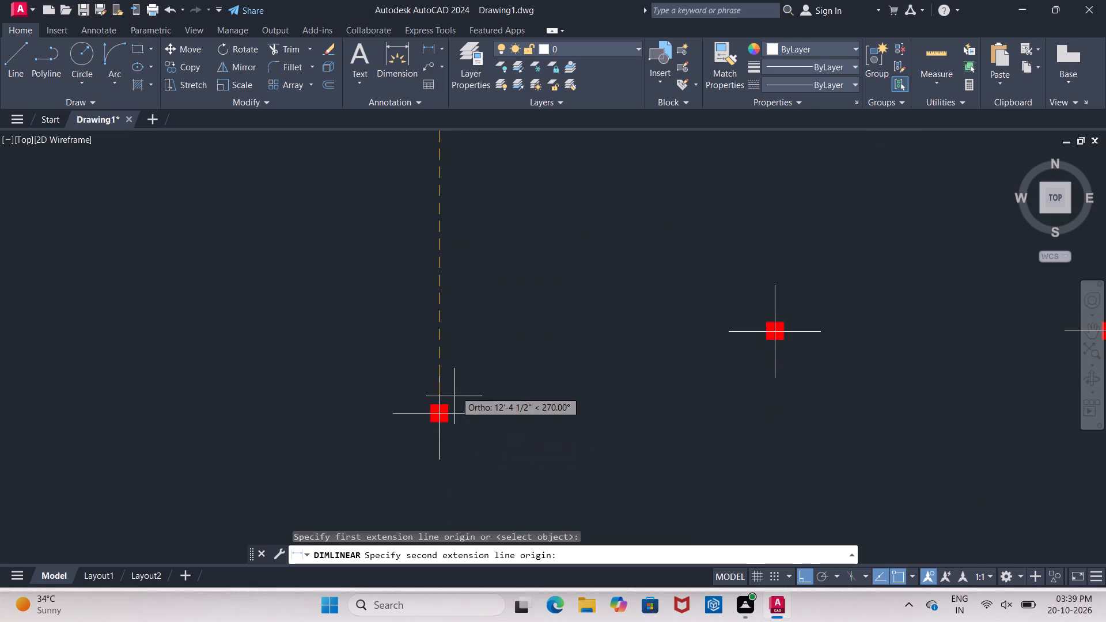
pyautogui.scroll(3, 440, 412)
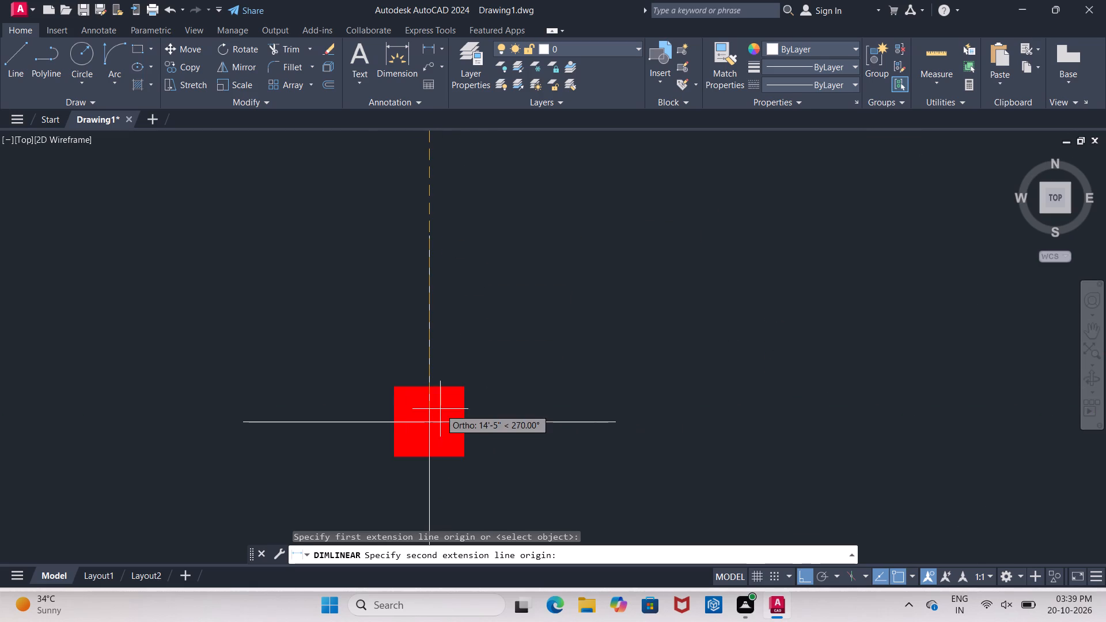
pyautogui.click(428, 422)
pyautogui.scroll(-4, 405, 418)
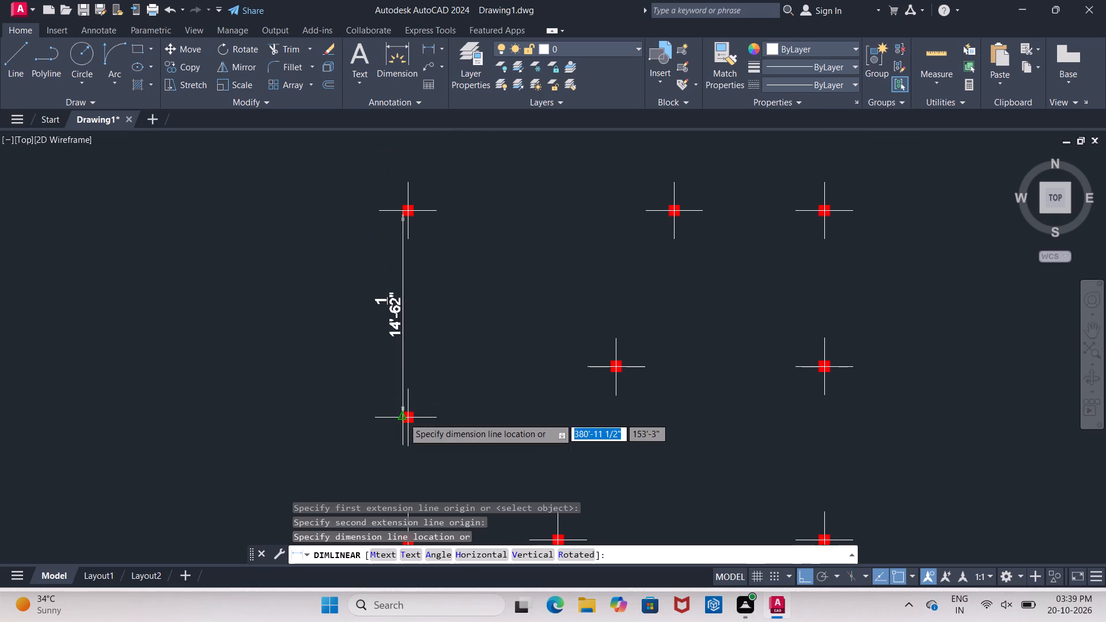
pyautogui.click(382, 417)
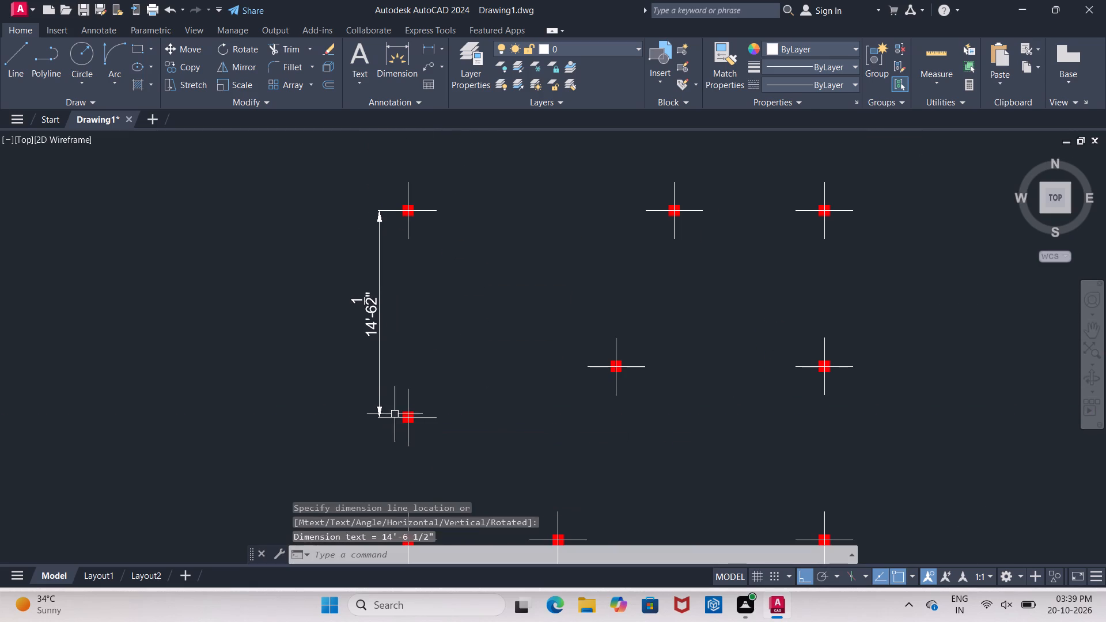
# Add a vertical linear dimension between the centres of the second and third left-edge columns, in line with the dimension above.
pyautogui.moveTo(401, 385); pyautogui.dragTo(396, 316, button='middle')
pyautogui.moveTo(404, 409); pyautogui.dragTo(236, 193, button='middle')
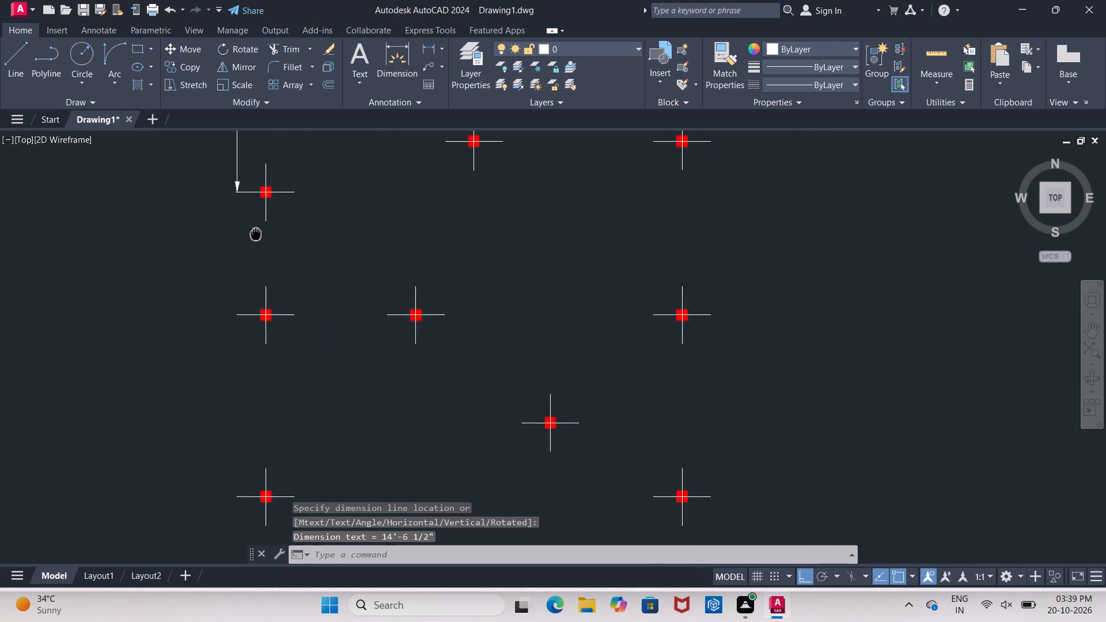
pyautogui.moveTo(236, 193); pyautogui.dragTo(233, 188, button='middle')
pyautogui.moveTo(507, 278); pyautogui.dragTo(548, 428, button='middle')
pyautogui.moveTo(412, 286); pyautogui.dragTo(427, 365, button='middle')
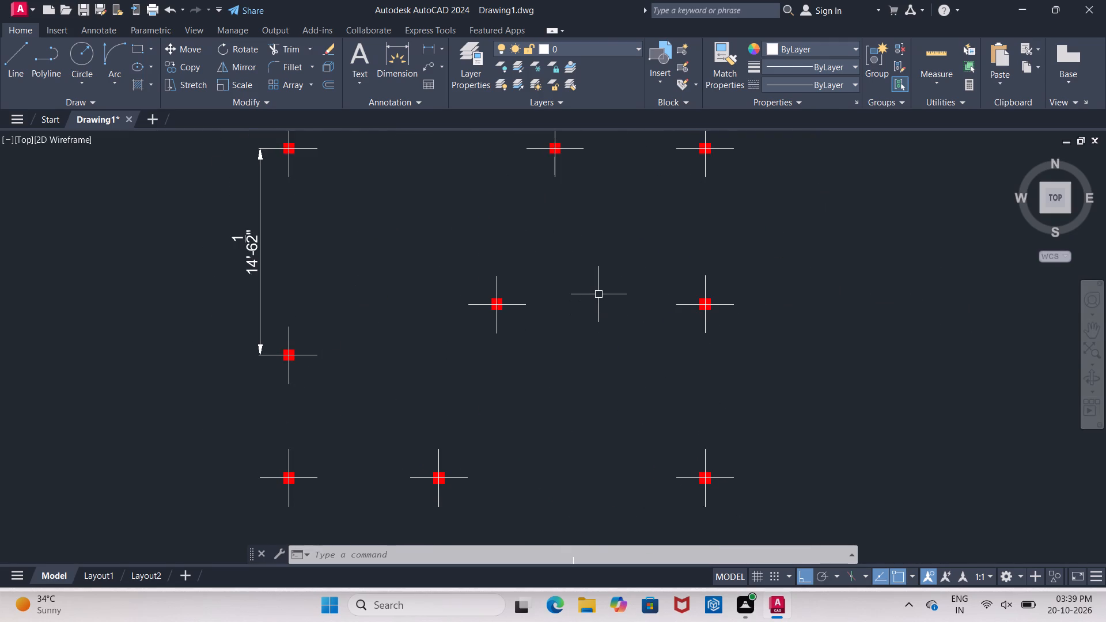
pyautogui.scroll(-1, 565, 237)
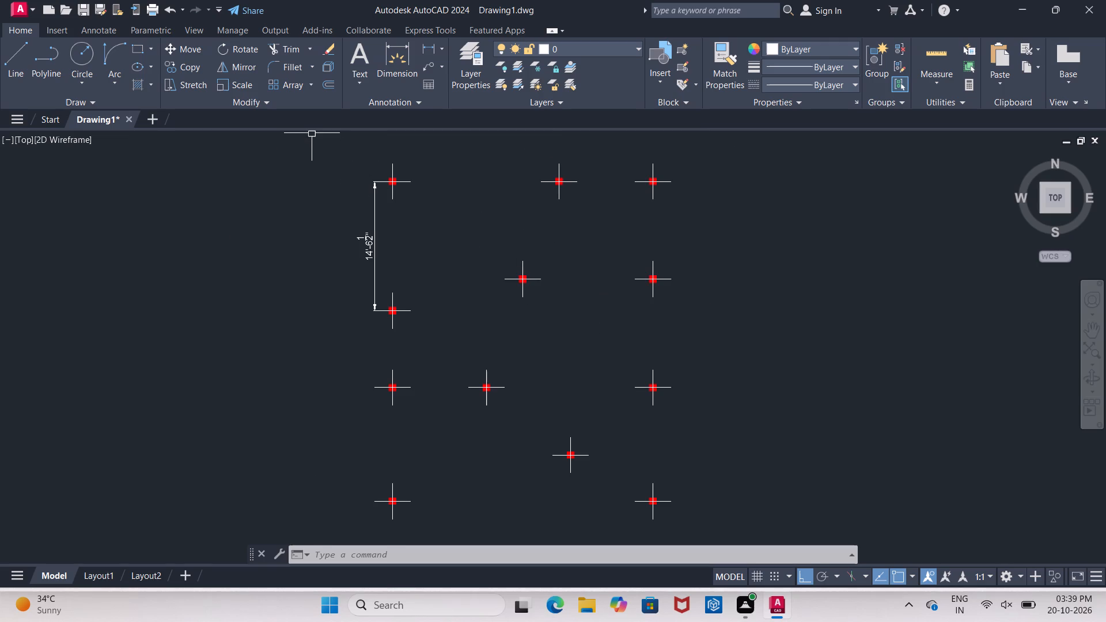
pyautogui.click(428, 49)
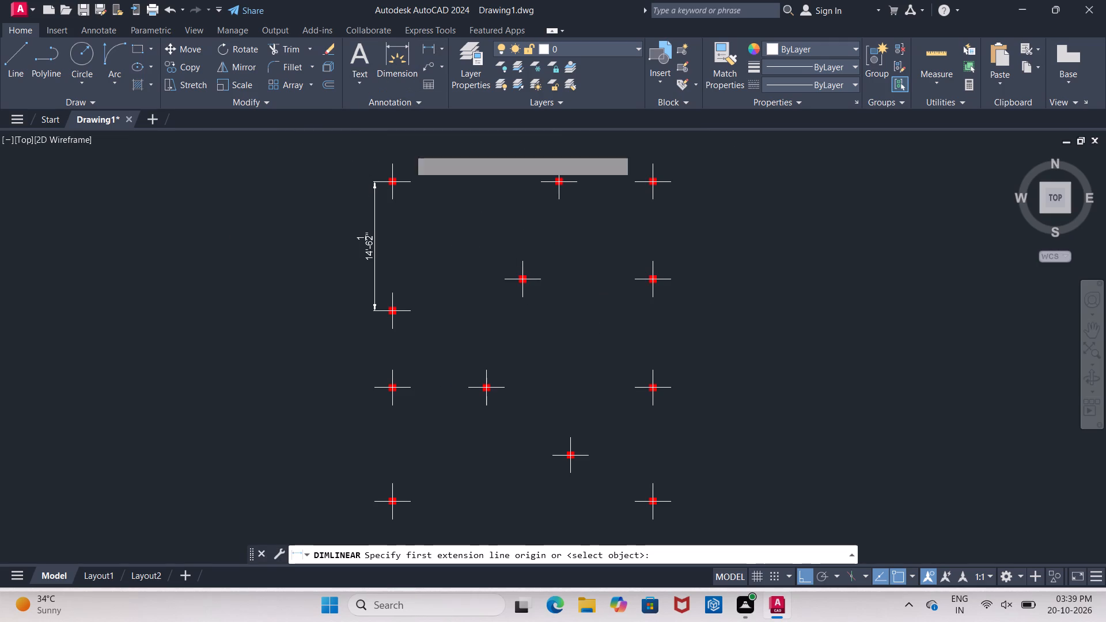
pyautogui.scroll(2, 402, 344)
pyautogui.moveTo(398, 339); pyautogui.dragTo(395, 263, button='middle')
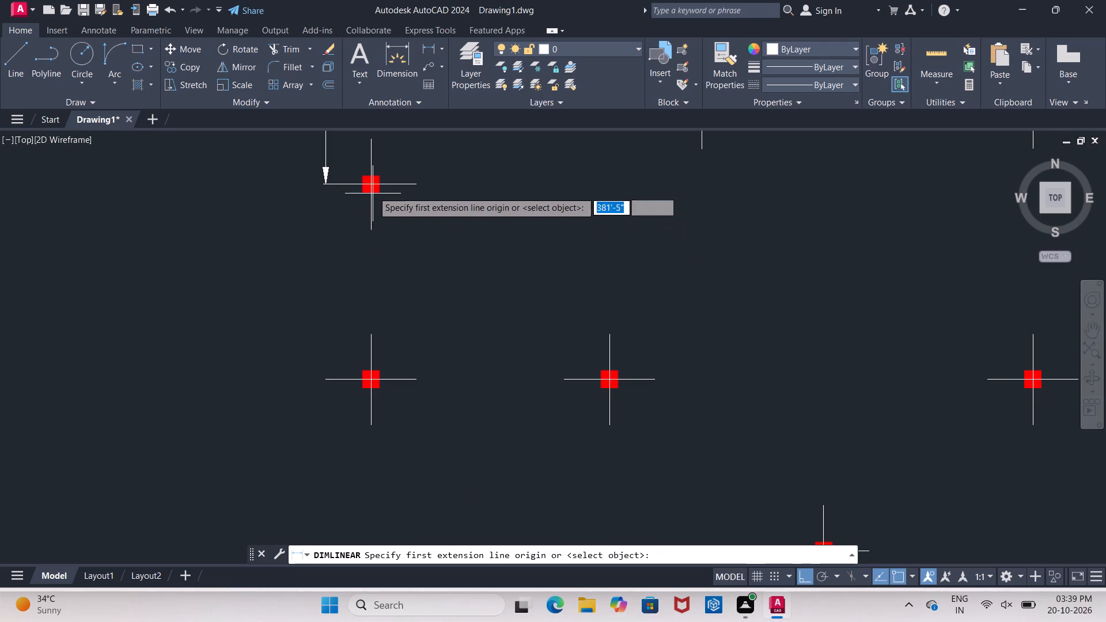
pyautogui.click(371, 180)
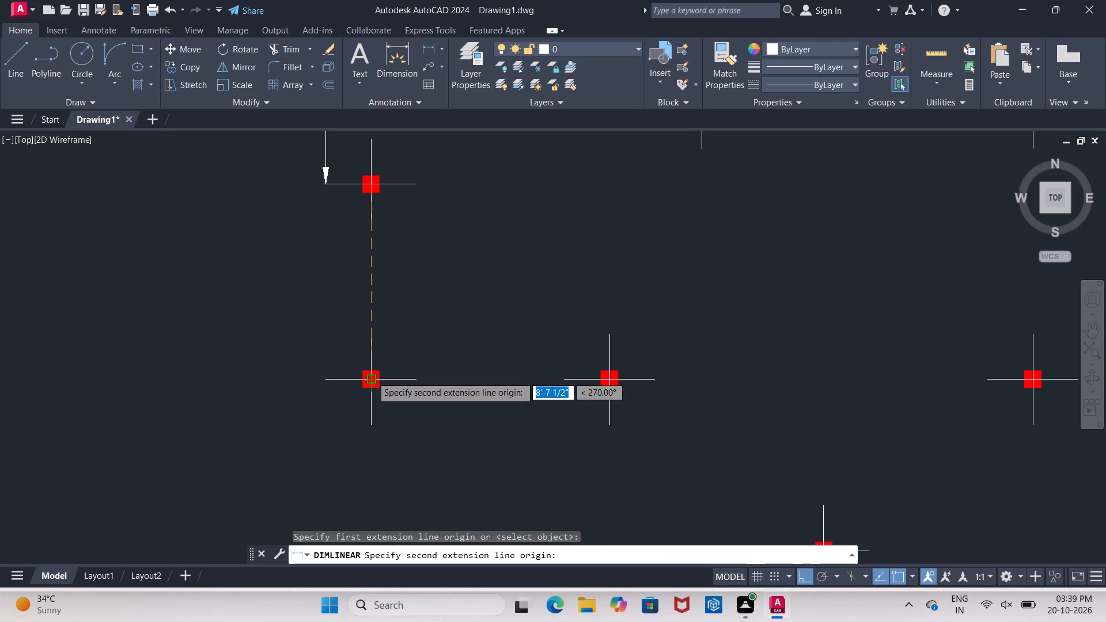
pyautogui.click(372, 376)
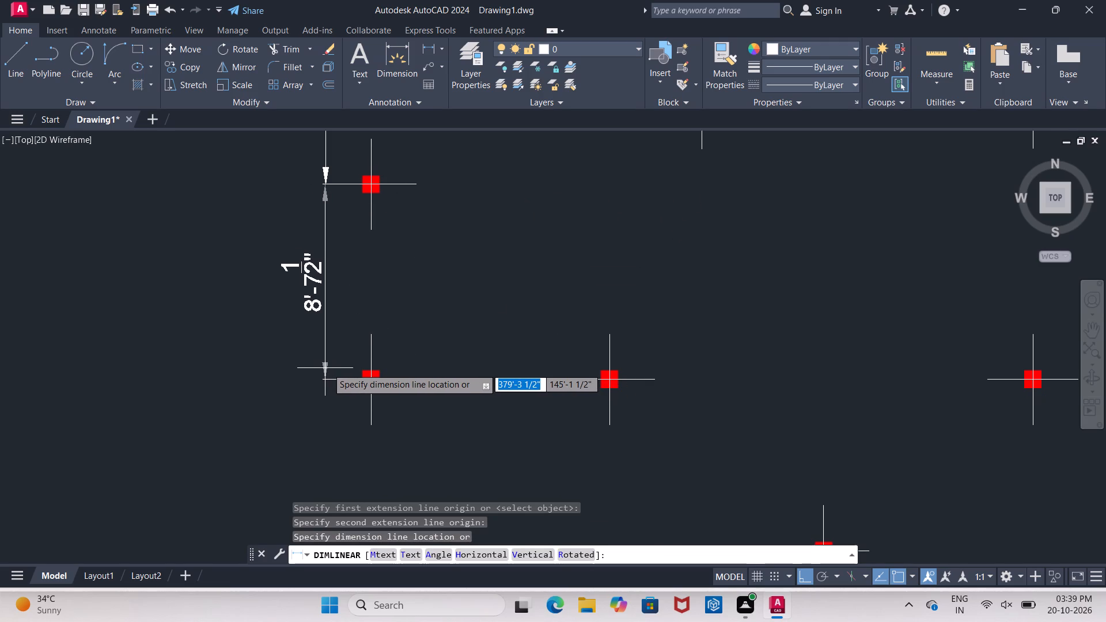
pyautogui.click(326, 369)
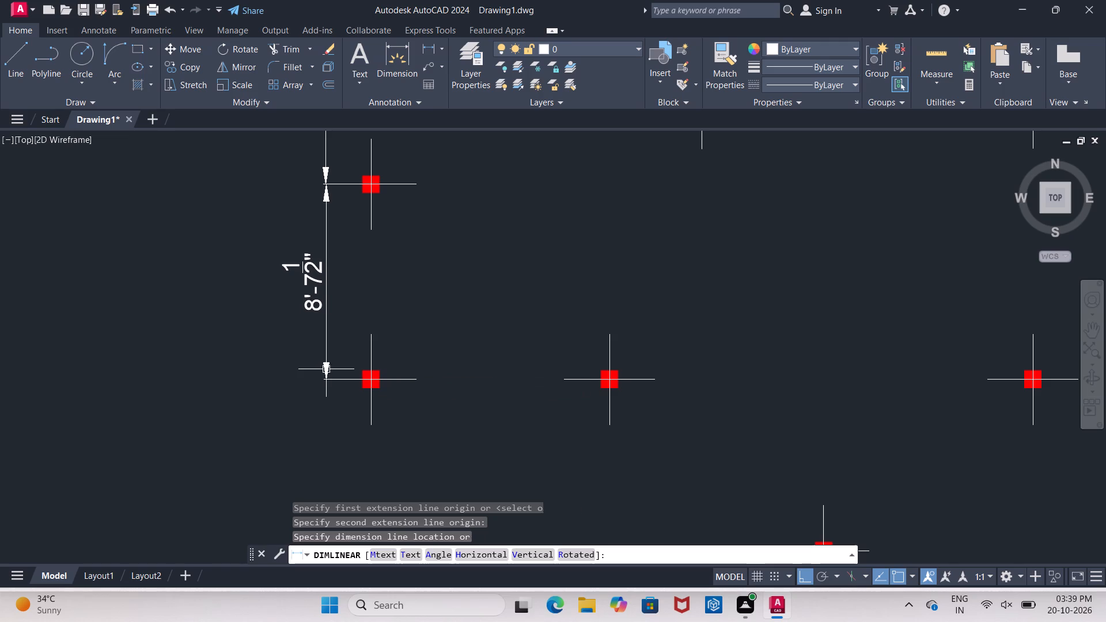
# Add a vertical linear dimension between the centres of the third left-edge column and the lower left corner column, in line with the dimensions above.
pyautogui.moveTo(338, 405); pyautogui.dragTo(326, 345, button='middle')
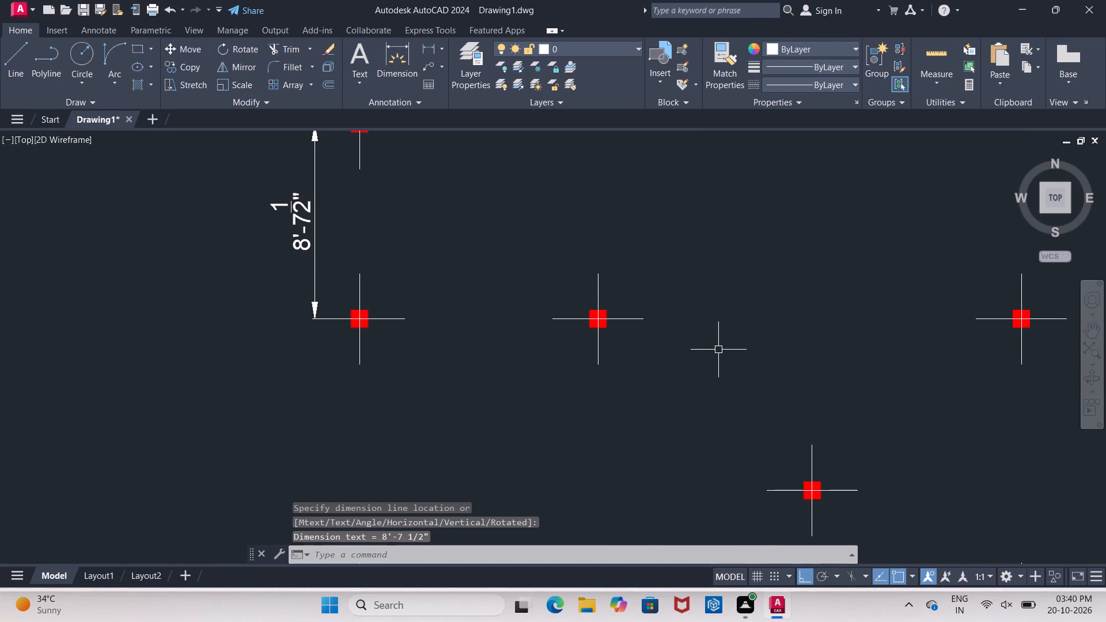
pyautogui.moveTo(715, 350); pyautogui.dragTo(583, 261, button='middle')
pyautogui.scroll(-1, 633, 266)
pyautogui.scroll(-1, 579, 264)
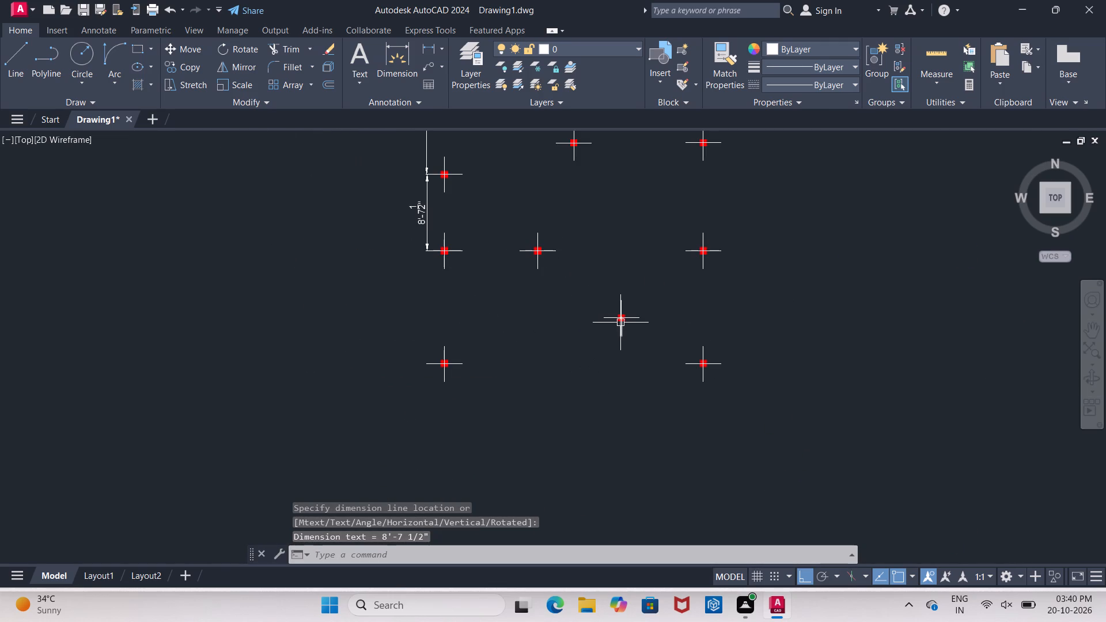
pyautogui.scroll(-2, 619, 321)
pyautogui.scroll(2, 619, 321)
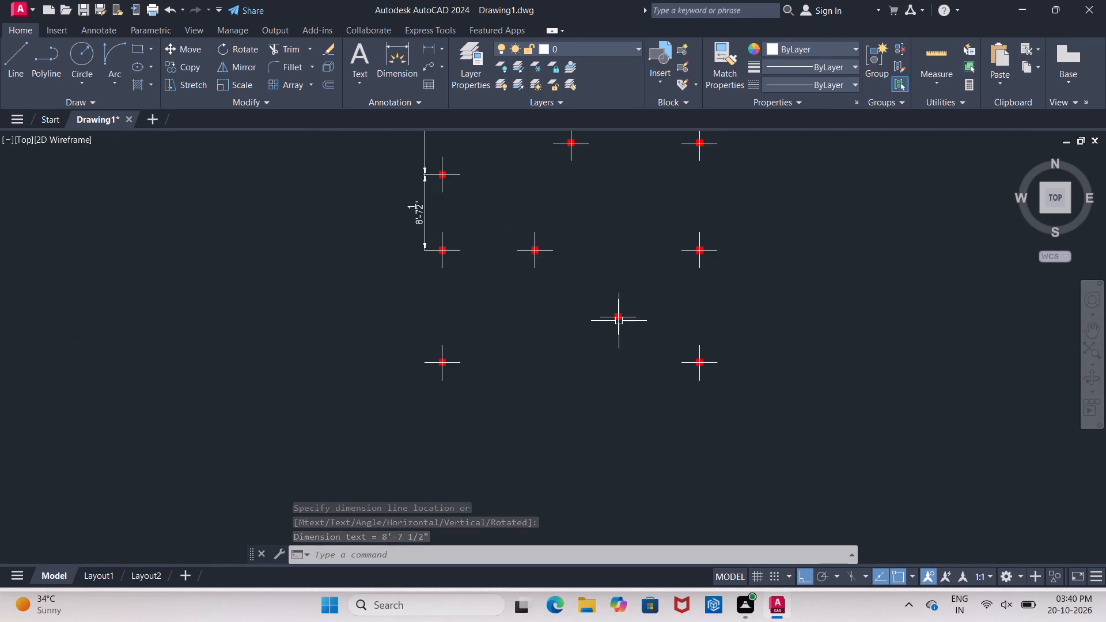
pyautogui.scroll(1, 619, 321)
pyautogui.moveTo(606, 324); pyautogui.dragTo(602, 324, button='middle')
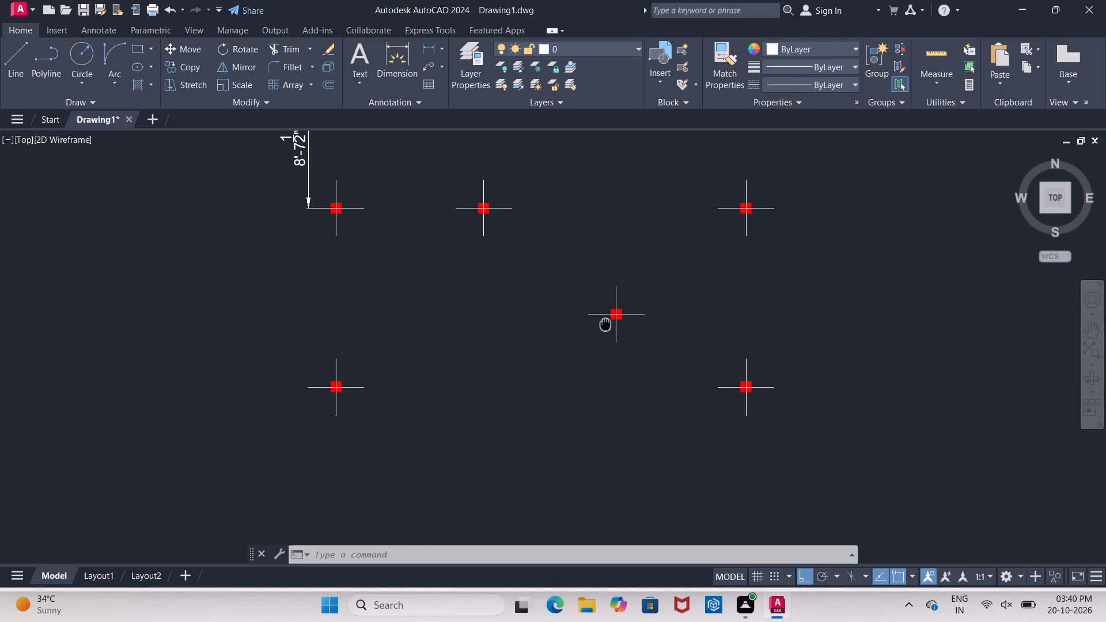
pyautogui.moveTo(602, 324); pyautogui.dragTo(530, 324, button='middle')
pyautogui.scroll(-3, 535, 325)
pyautogui.scroll(1, 535, 322)
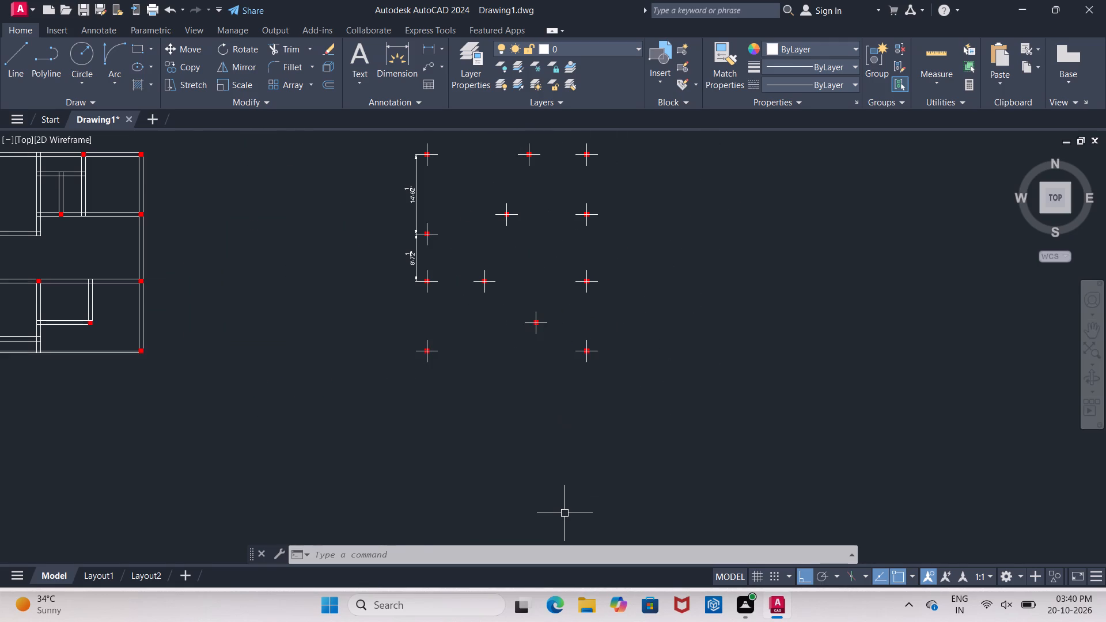
pyautogui.click(429, 54)
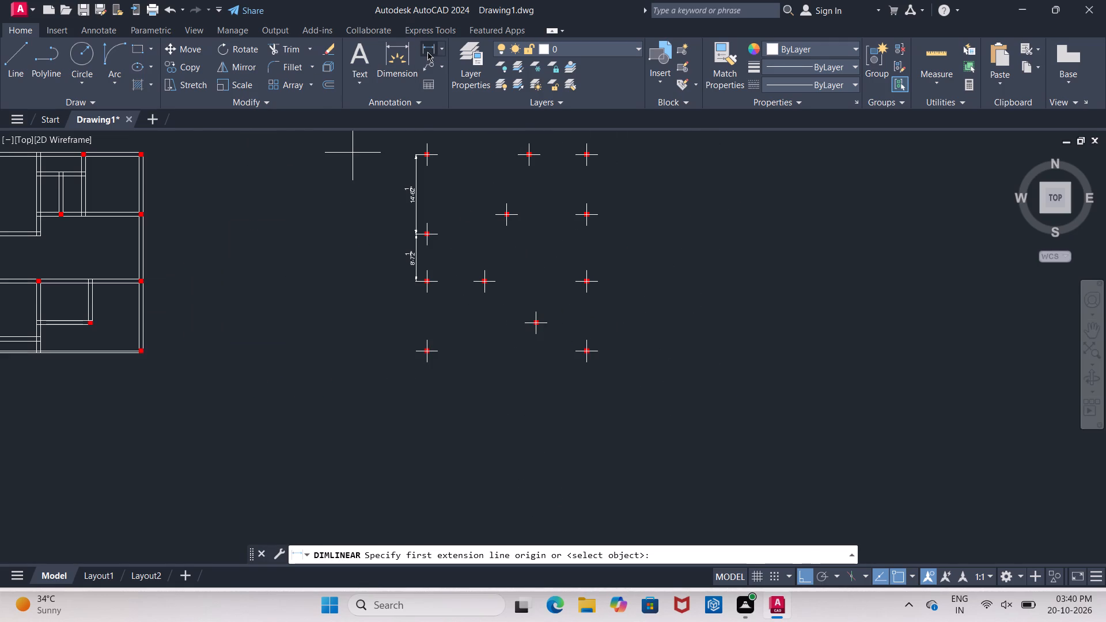
pyautogui.scroll(3, 443, 310)
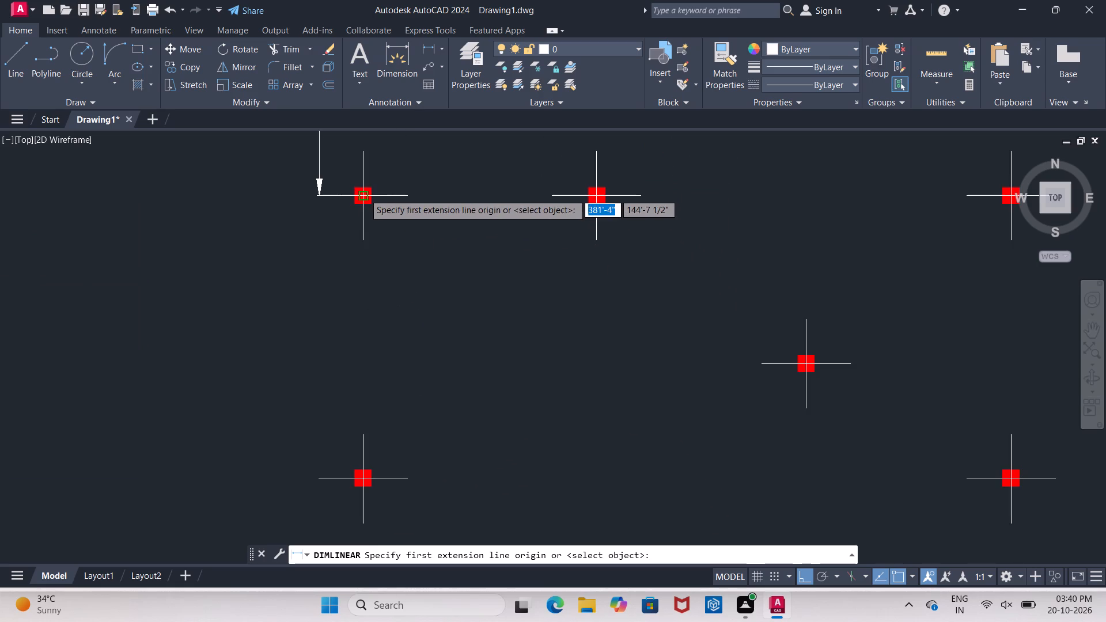
pyautogui.click(364, 194)
pyautogui.click(363, 480)
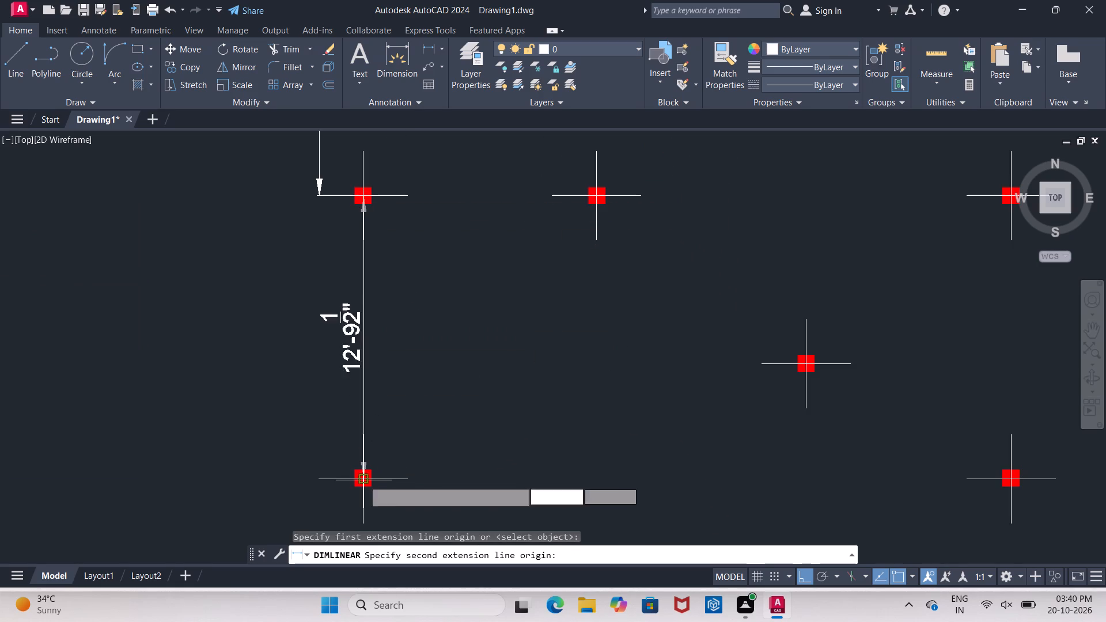
pyautogui.click(319, 461)
pyautogui.scroll(-2, 120, 321)
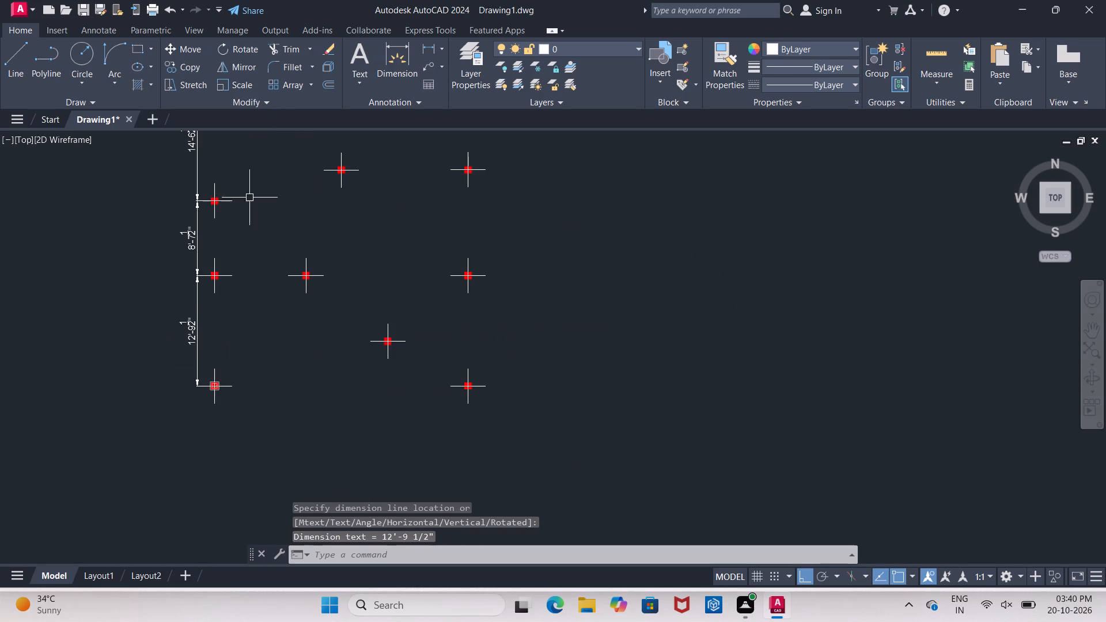
# Add a horizontal linear dimension between the centres of the lower left and lower right corner columns, placed just below the columns.
pyautogui.click(430, 50)
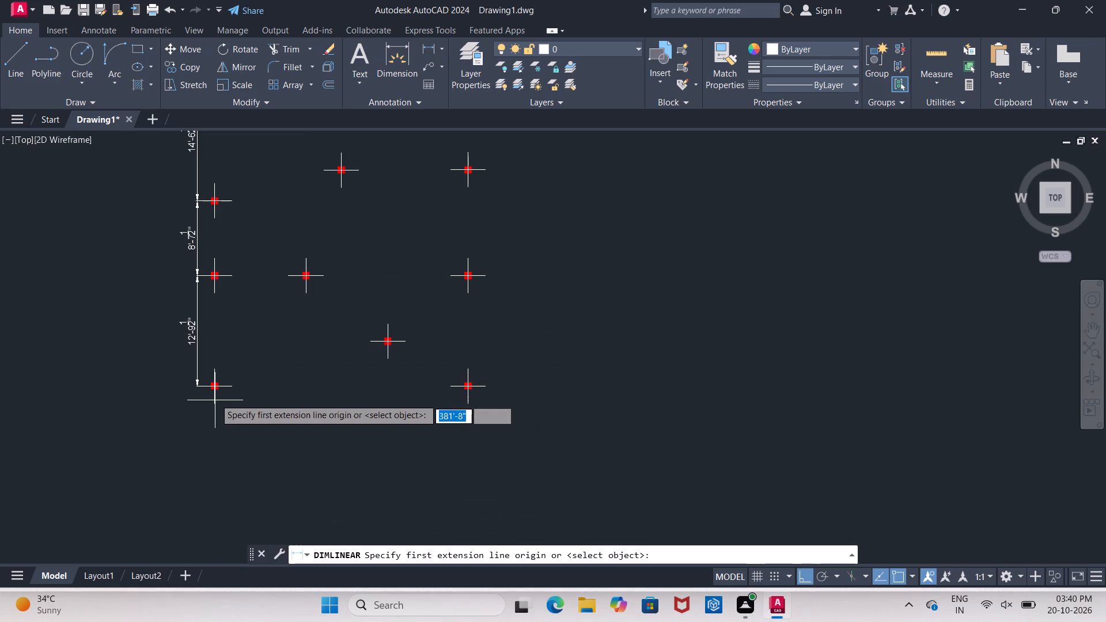
pyautogui.scroll(3, 214, 386)
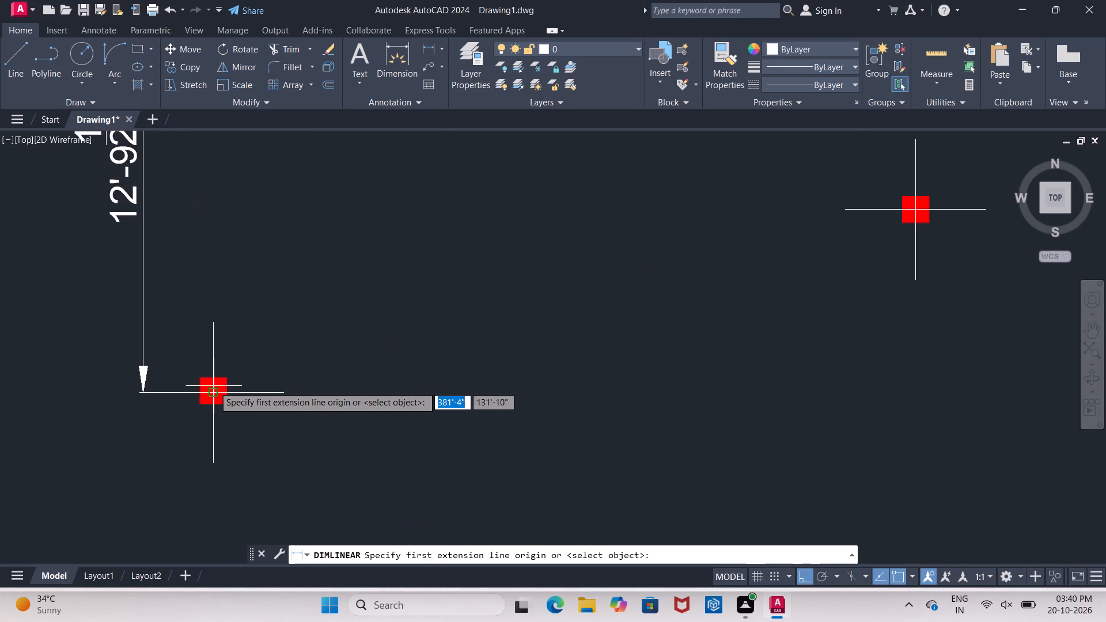
pyautogui.click(215, 393)
pyautogui.scroll(-3, 93, 388)
pyautogui.scroll(3, 336, 383)
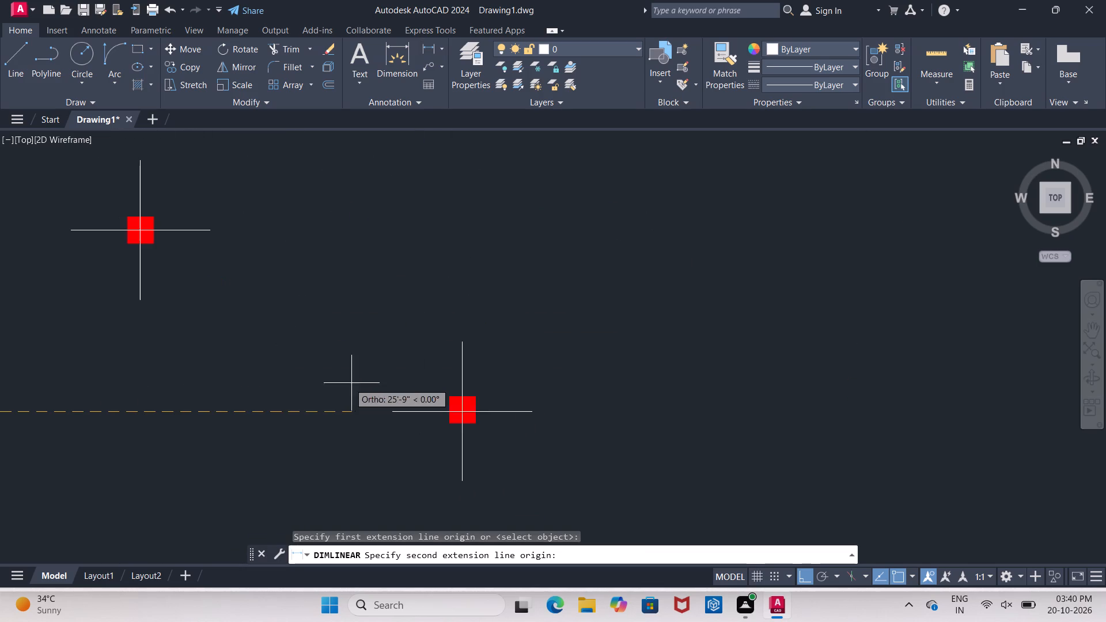
pyautogui.click(464, 412)
pyautogui.scroll(-1, 465, 334)
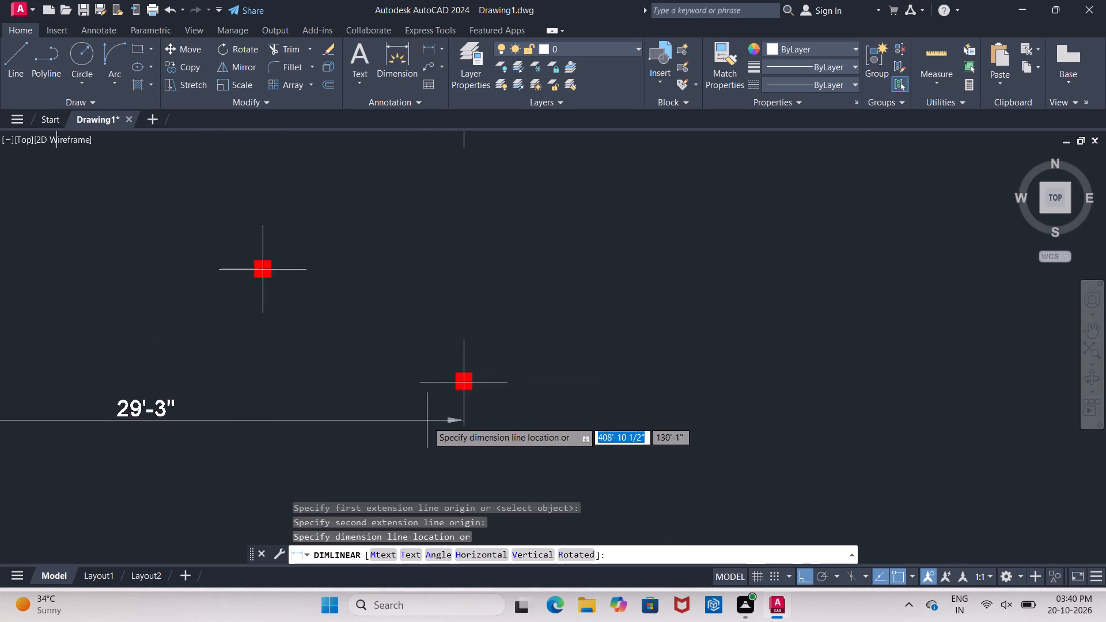
pyautogui.scroll(-1, 427, 421)
pyautogui.click(426, 419)
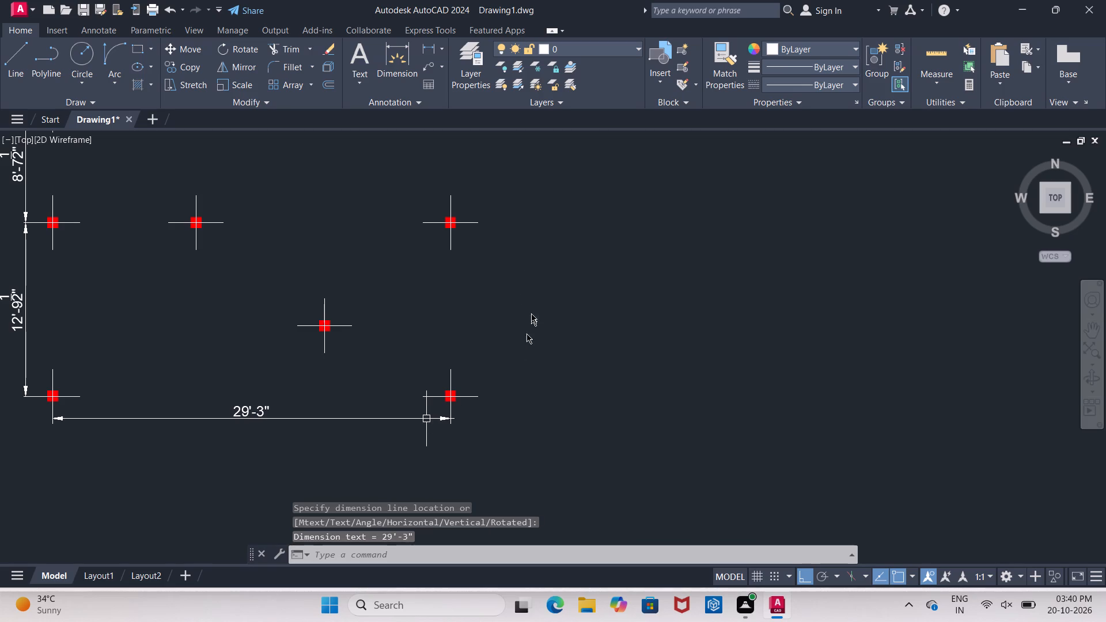
# Add a vertical linear dimension between the centres of the lower right corner column and the right-edge column above it, placed outside the columns.
pyautogui.click(428, 52)
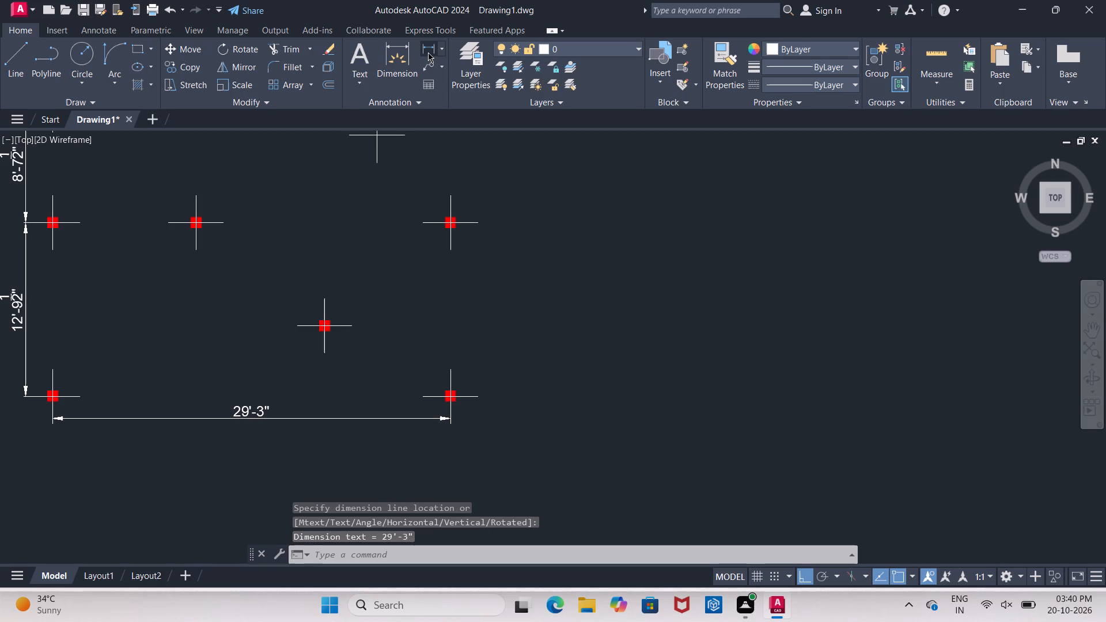
pyautogui.click(451, 224)
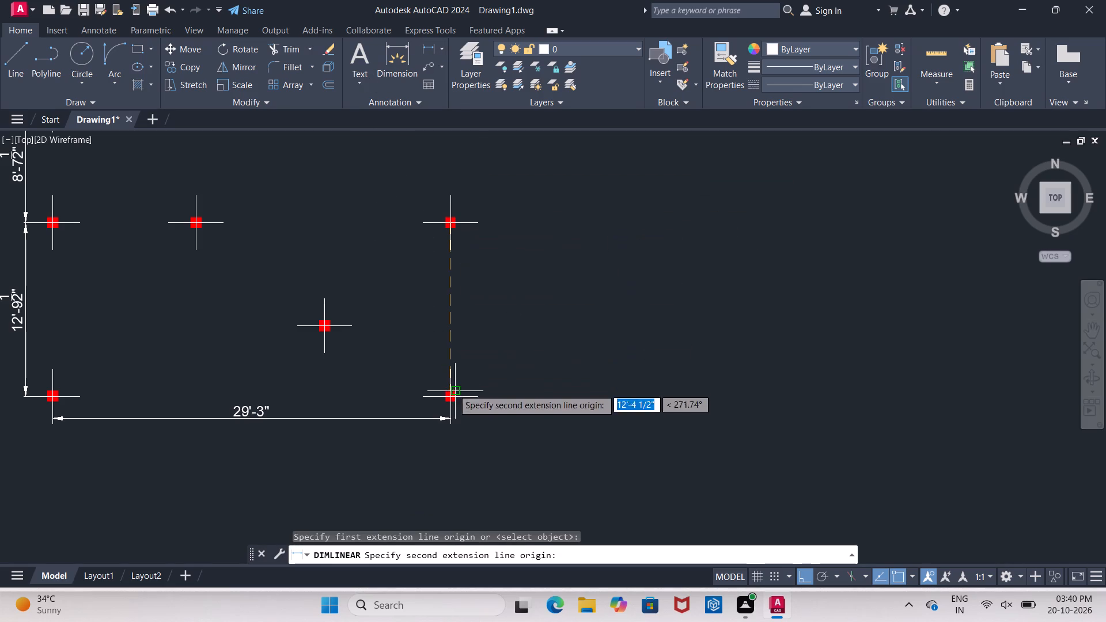
pyautogui.scroll(4, 448, 395)
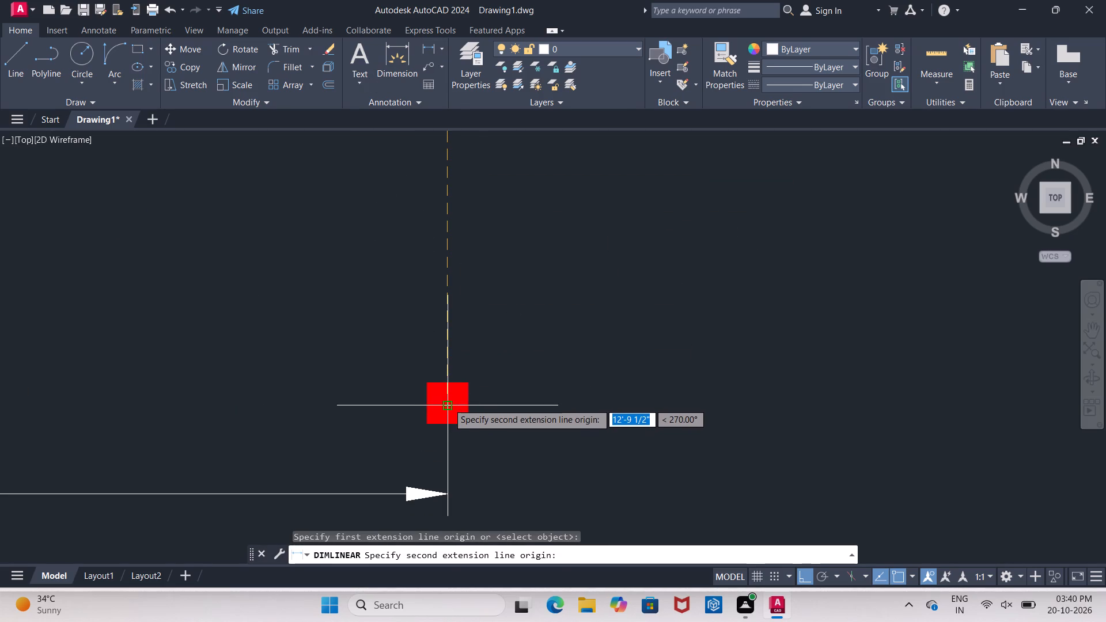
pyautogui.click(448, 405)
pyautogui.click(544, 375)
pyautogui.scroll(-5, 519, 361)
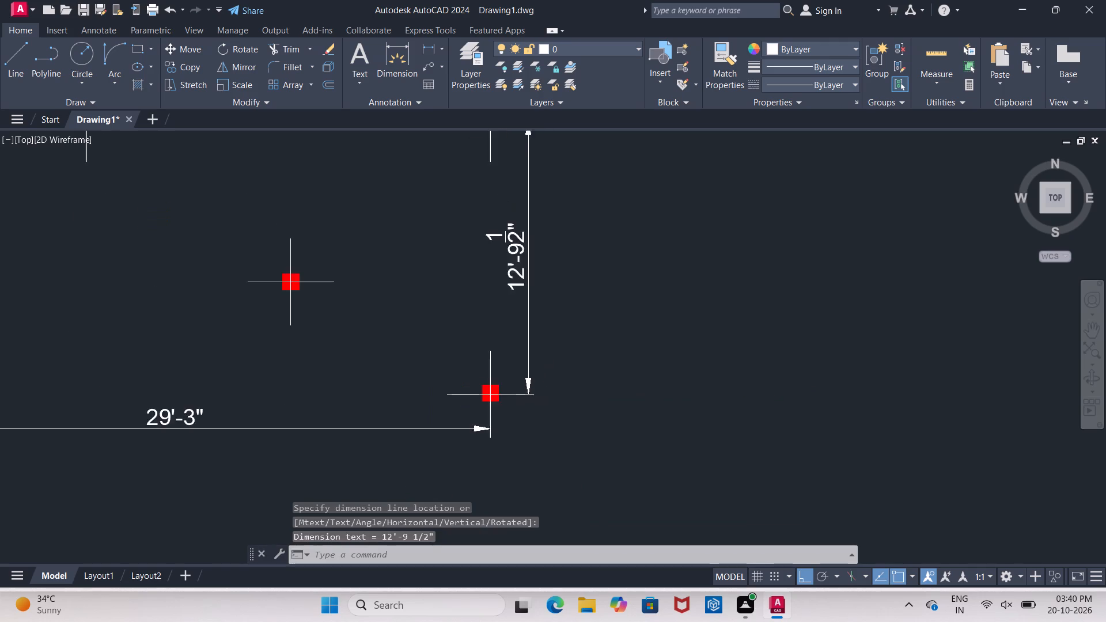
pyautogui.scroll(-4, 513, 221)
pyautogui.scroll(3, 501, 247)
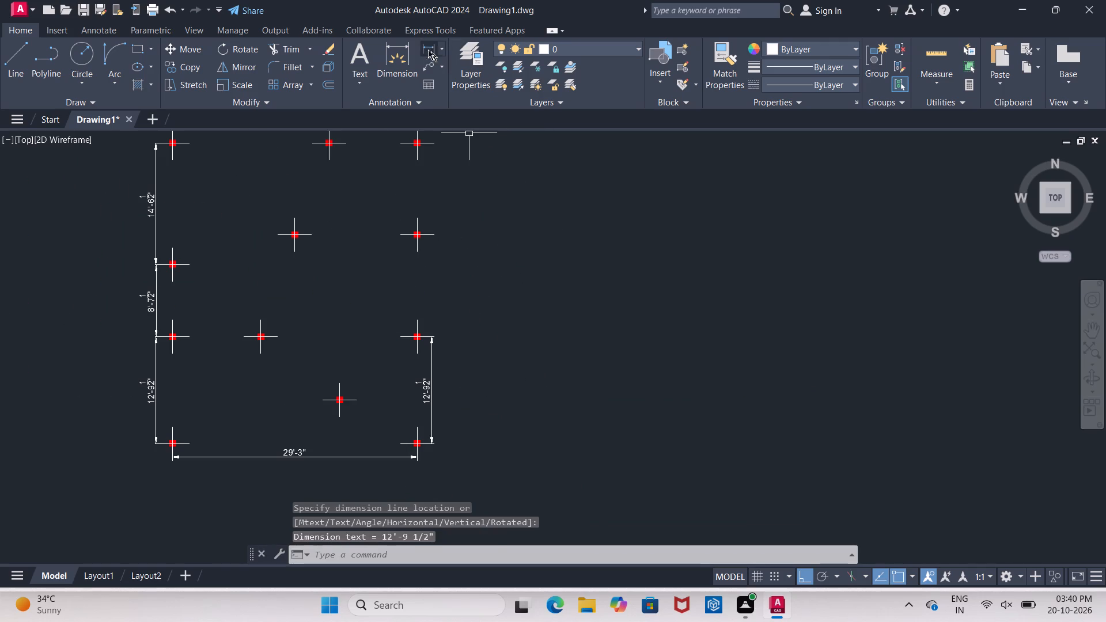
# Add a vertical linear dimension between the centres of the second and third right-edge columns, in line with the dimension below.
pyautogui.click(425, 50)
pyautogui.scroll(2, 406, 286)
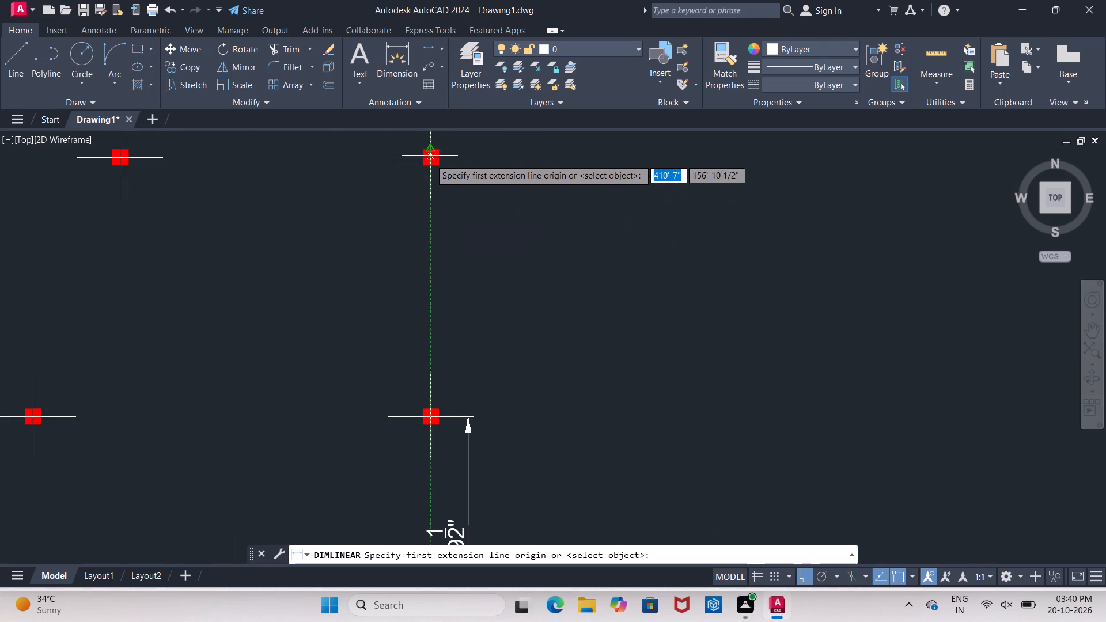
pyautogui.click(430, 159)
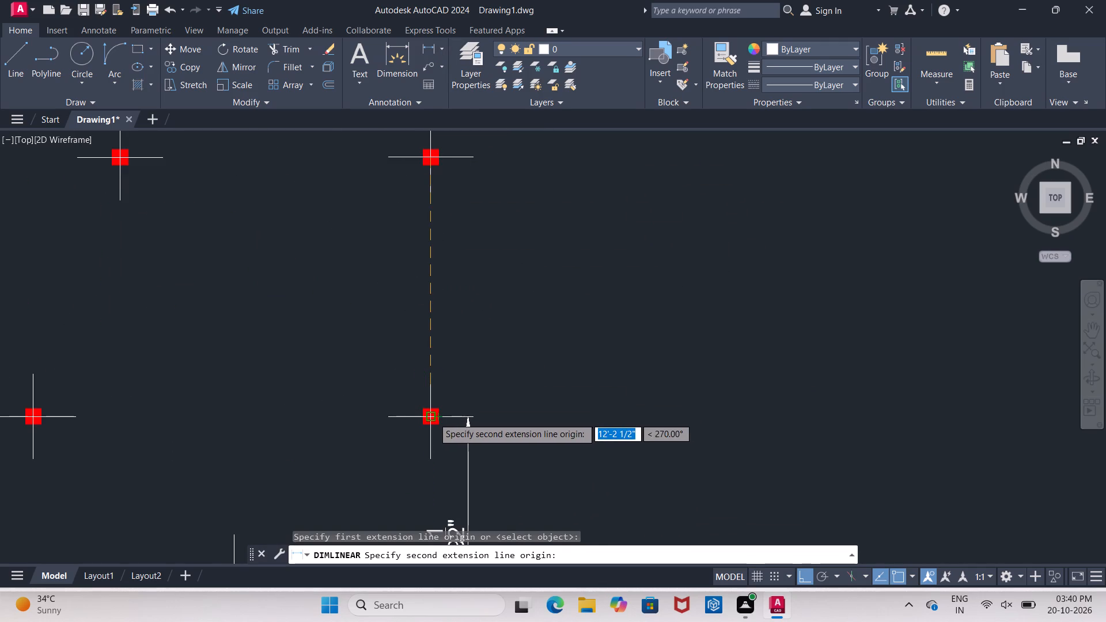
pyautogui.click(431, 418)
pyautogui.click(467, 414)
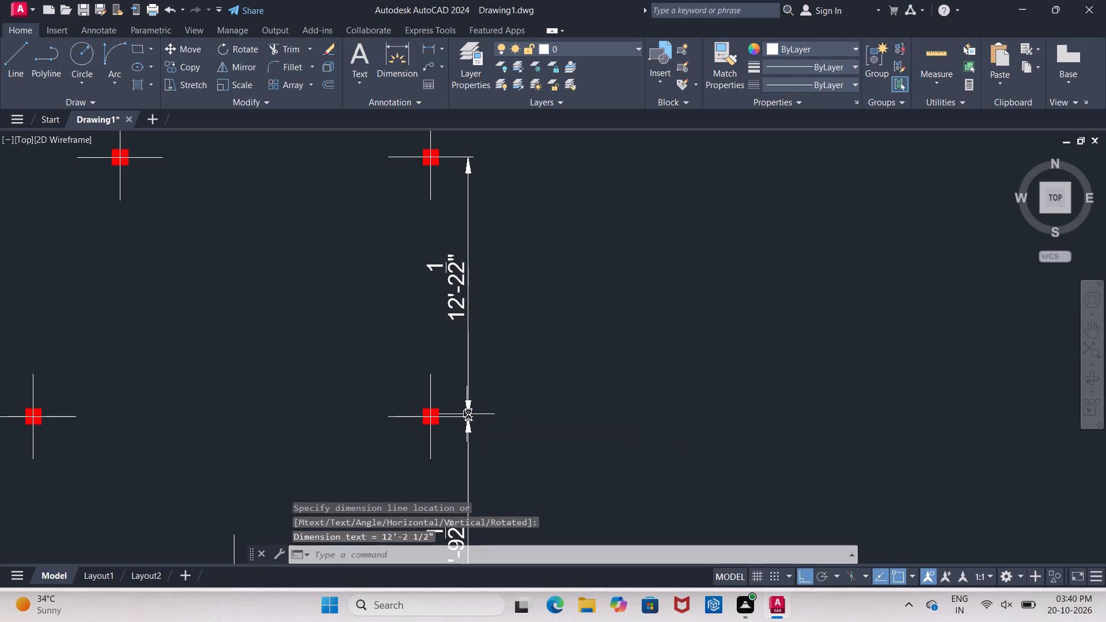
pyautogui.scroll(-3, 457, 399)
pyautogui.scroll(3, 433, 300)
# Add a vertical linear dimension between the centres of the upper right corner column and the right-edge column below it, continuing the right-side dimension line.
pyautogui.click(429, 52)
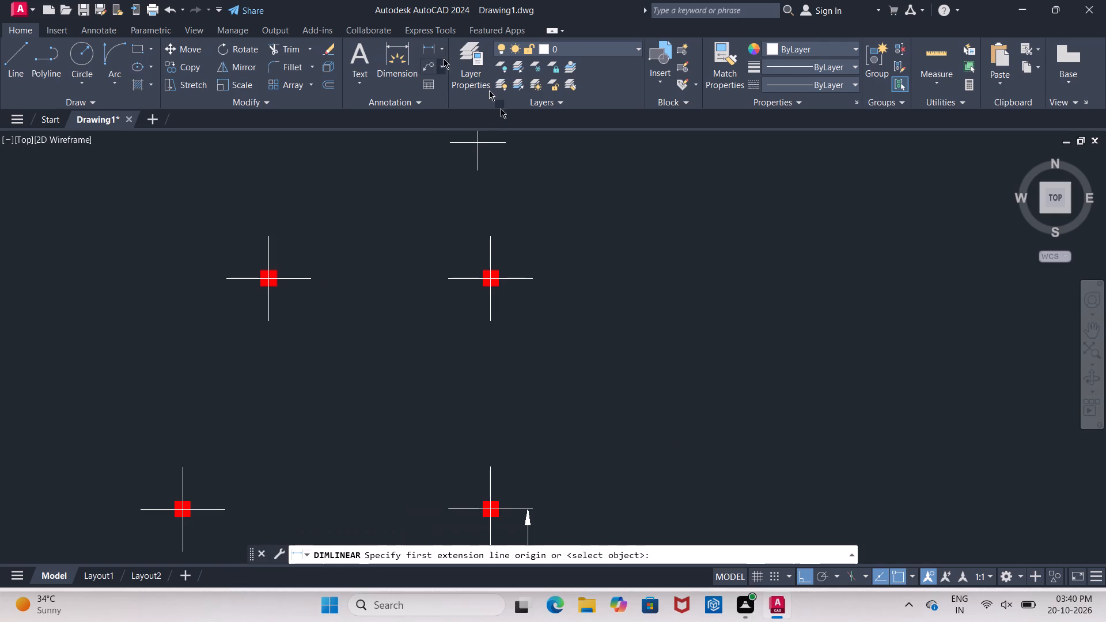
pyautogui.scroll(-2, 379, 297)
pyautogui.scroll(1, 461, 365)
pyautogui.scroll(2, 395, 271)
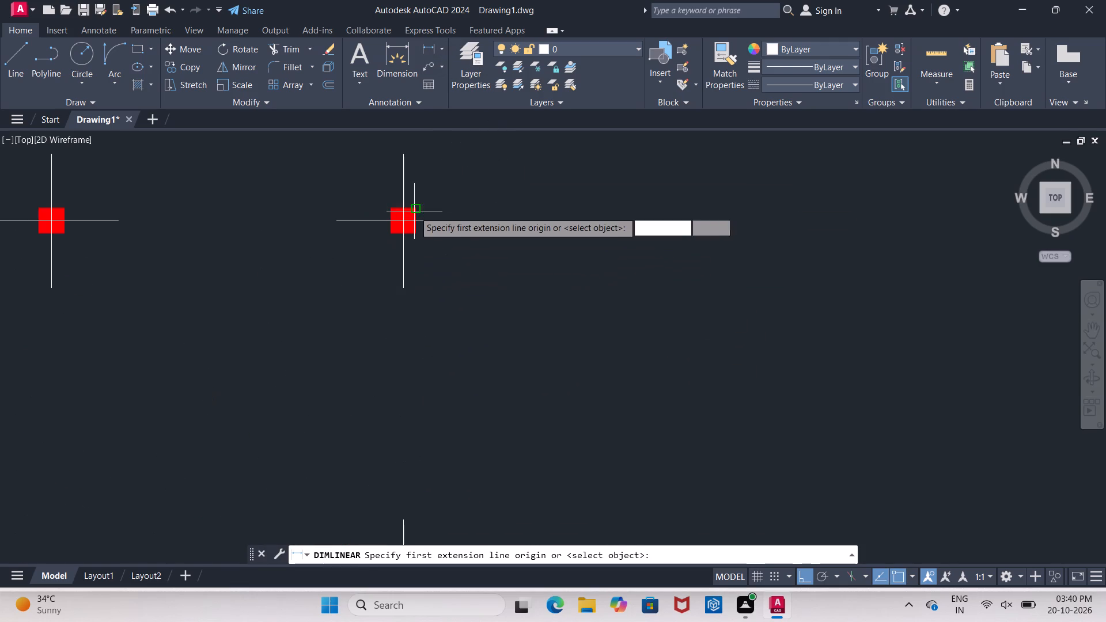
pyautogui.click(404, 222)
pyautogui.scroll(-4, 397, 206)
pyautogui.scroll(2, 400, 284)
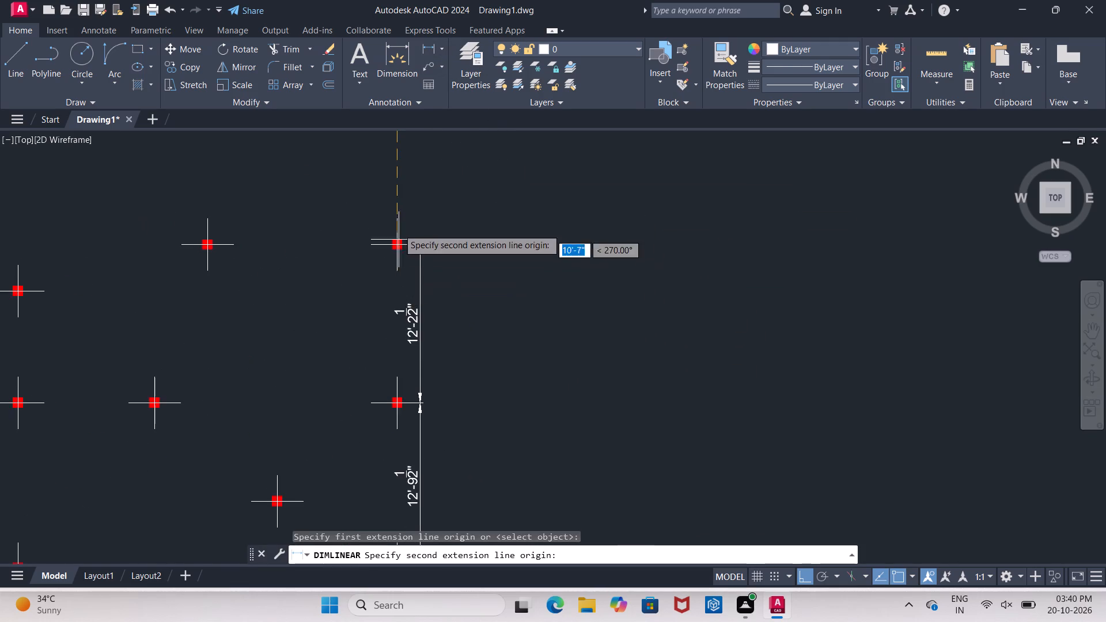
pyautogui.scroll(3, 398, 227)
pyautogui.click(390, 297)
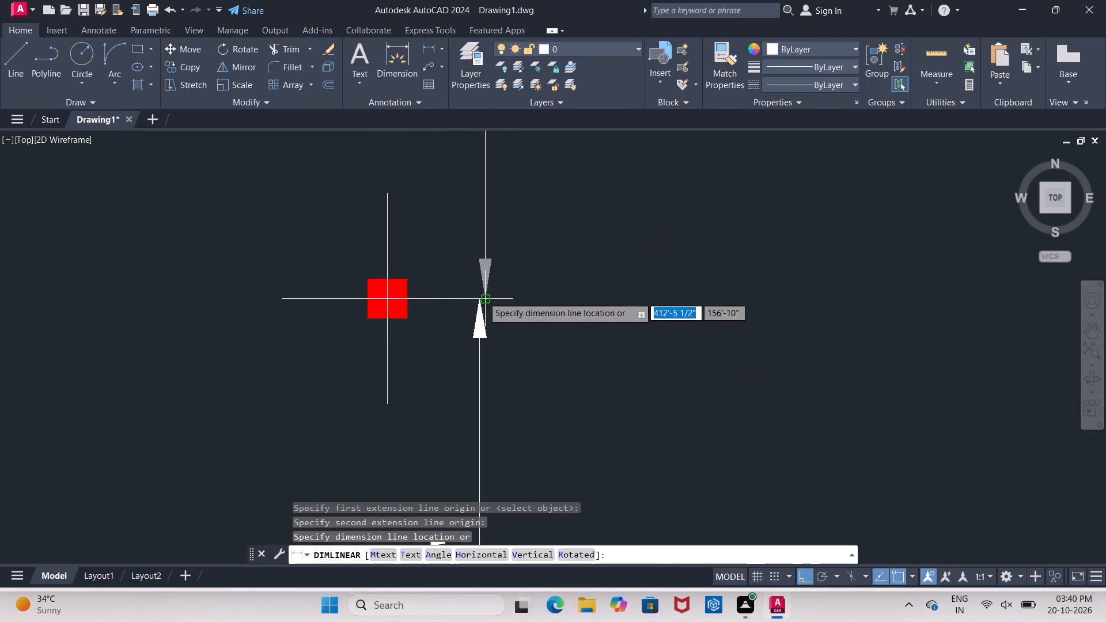
pyautogui.click(476, 295)
pyautogui.scroll(-5, 471, 287)
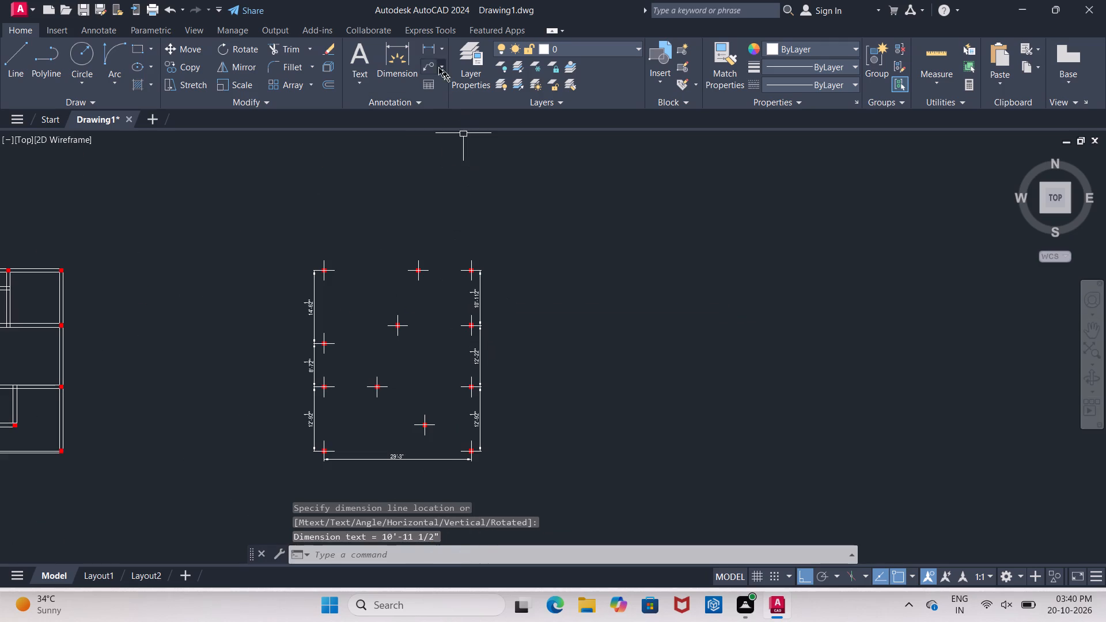
# Add a horizontal linear dimension between the centres of the middle top-row column and the upper right corner column, placed above the columns.
pyautogui.click(425, 50)
pyautogui.scroll(2, 431, 237)
pyautogui.scroll(3, 392, 332)
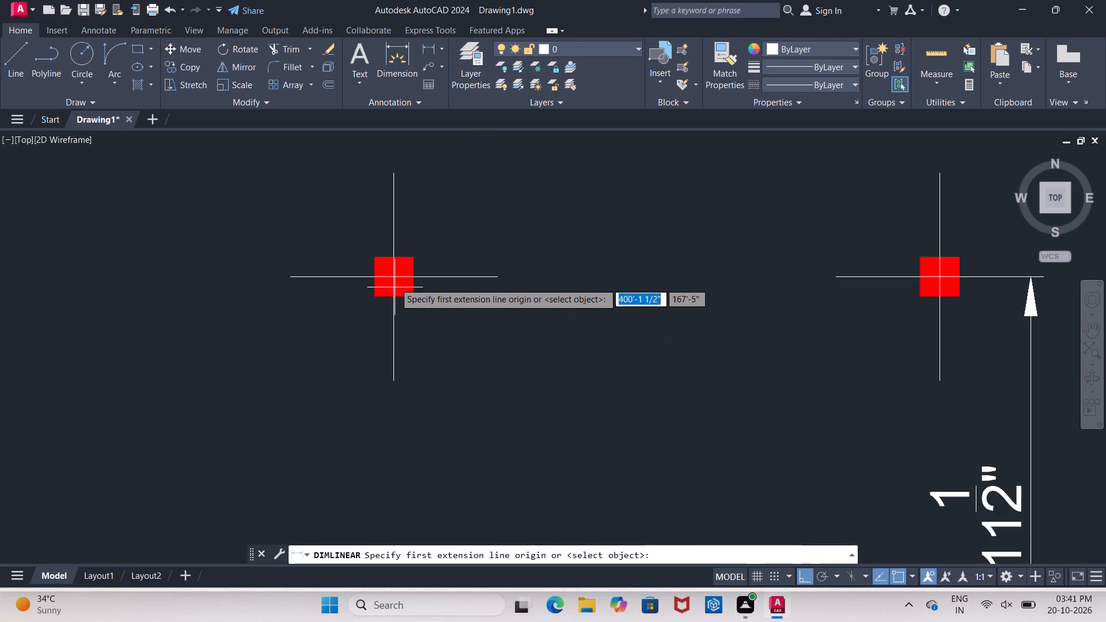
pyautogui.click(392, 275)
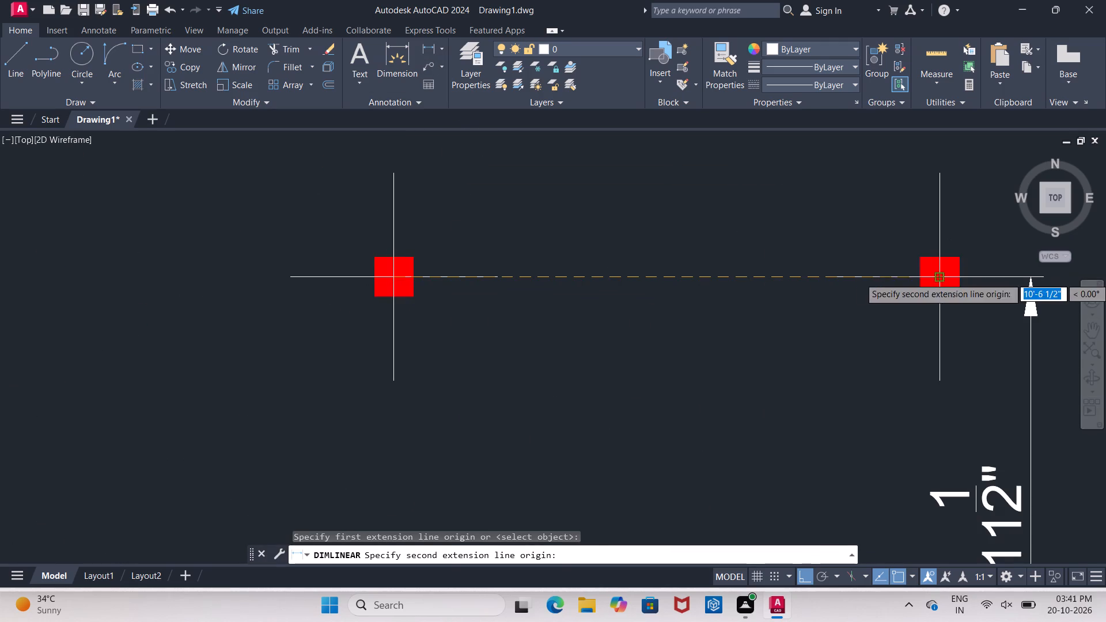
pyautogui.click(942, 278)
pyautogui.click(900, 191)
pyautogui.scroll(-4, 903, 218)
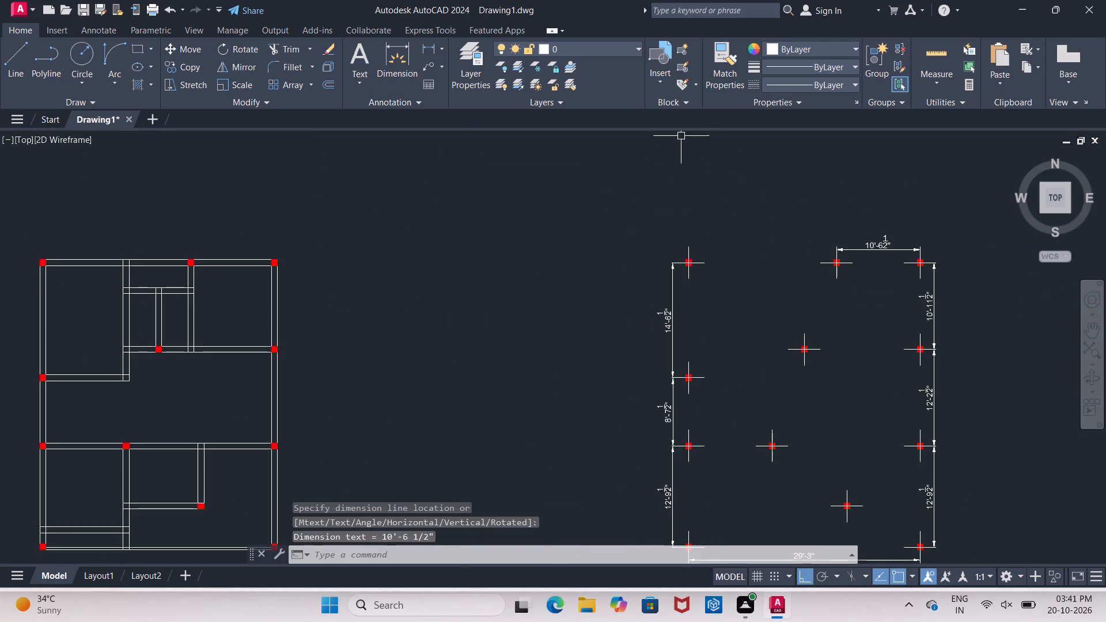
# Add a horizontal linear dimension between the centres of the upper left corner column and the middle top-row column, in line with the adjacent top dimension.
pyautogui.click(432, 52)
pyautogui.scroll(4, 921, 241)
pyautogui.scroll(-3, 472, 344)
pyautogui.scroll(1, 440, 365)
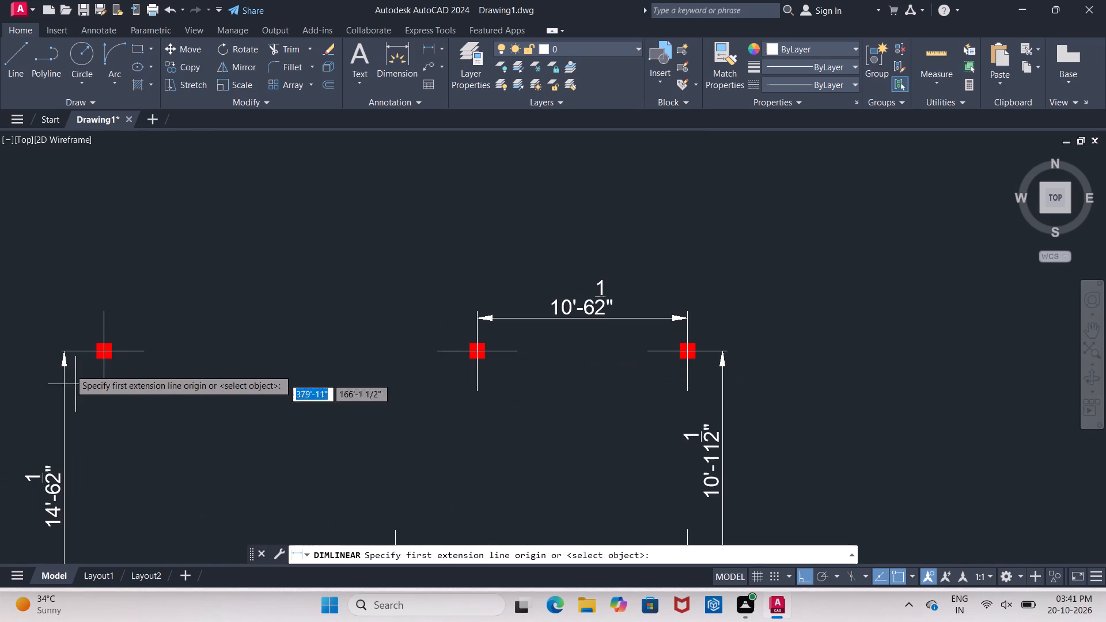
pyautogui.click(104, 354)
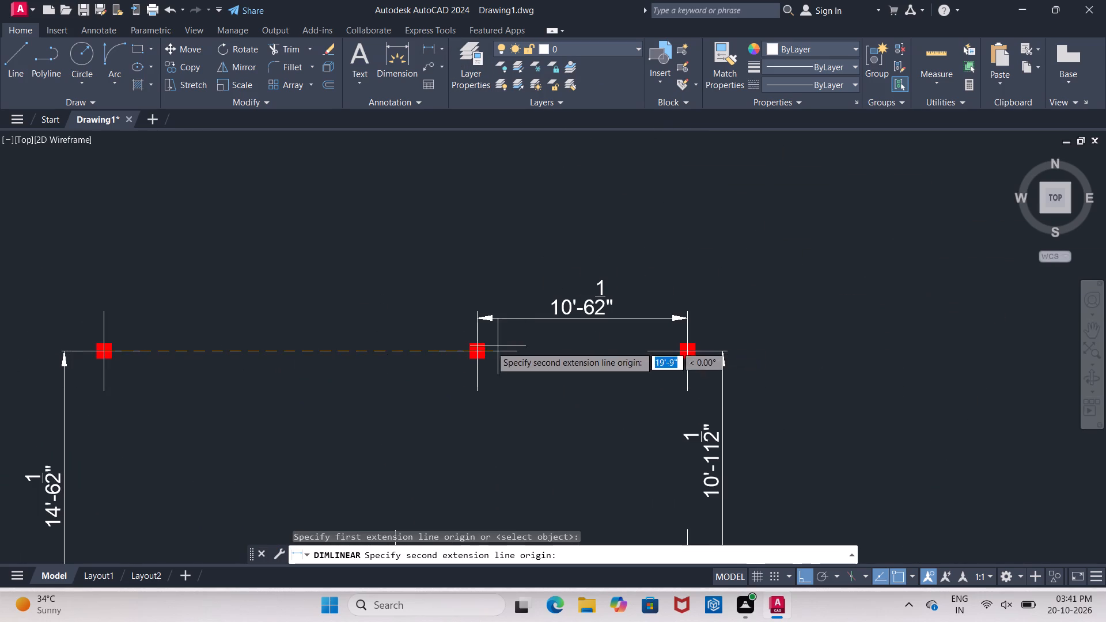
pyautogui.click(478, 351)
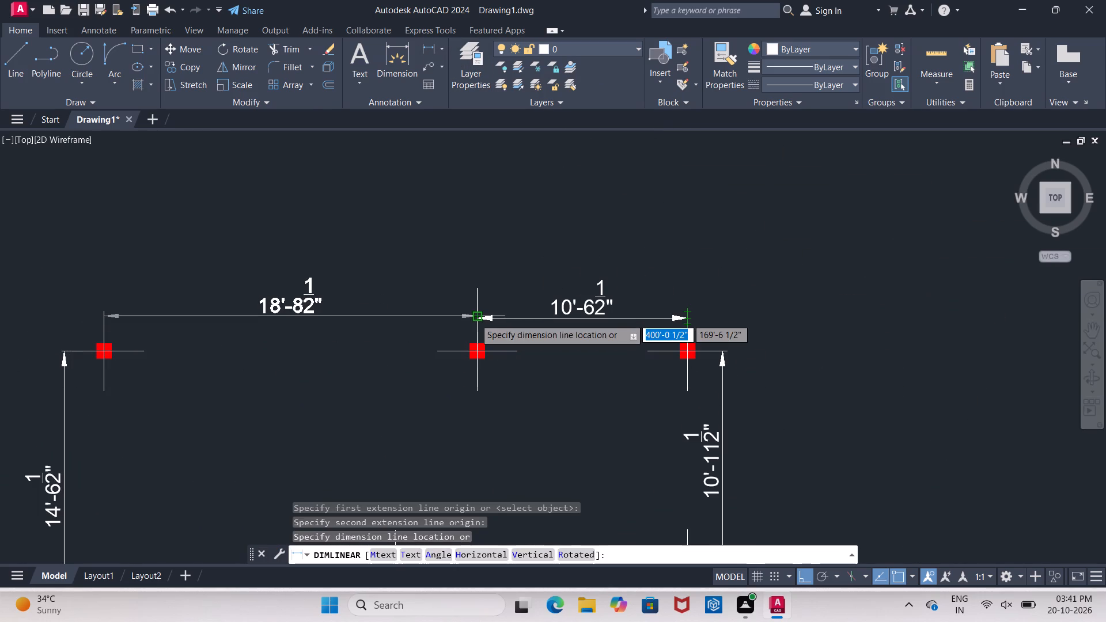
pyautogui.click(475, 321)
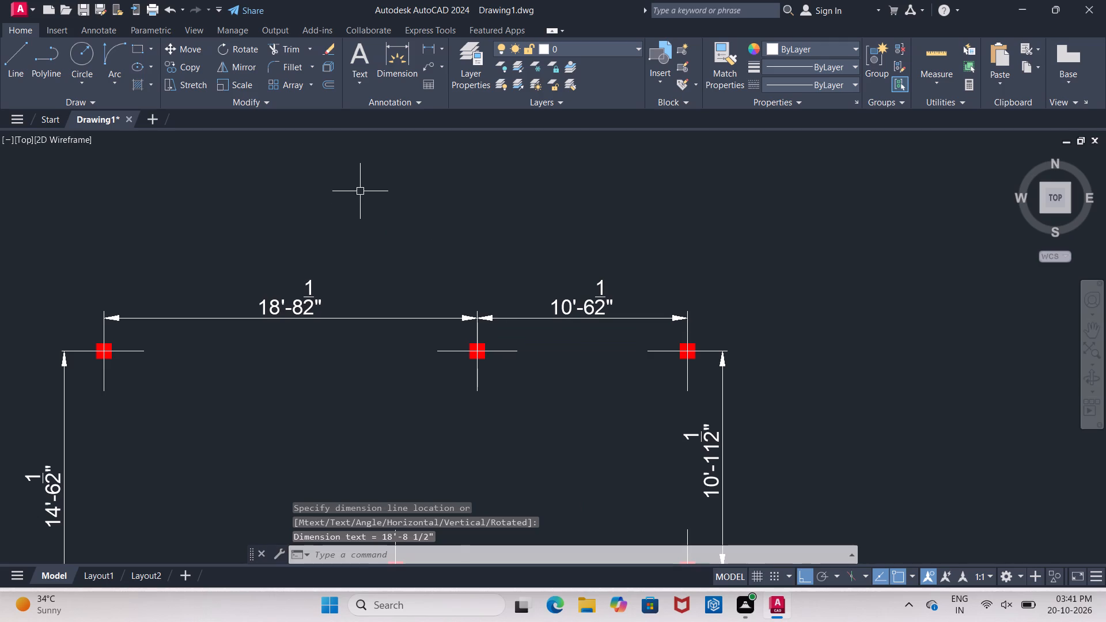
pyautogui.scroll(-4, 419, 189)
pyautogui.scroll(2, 404, 250)
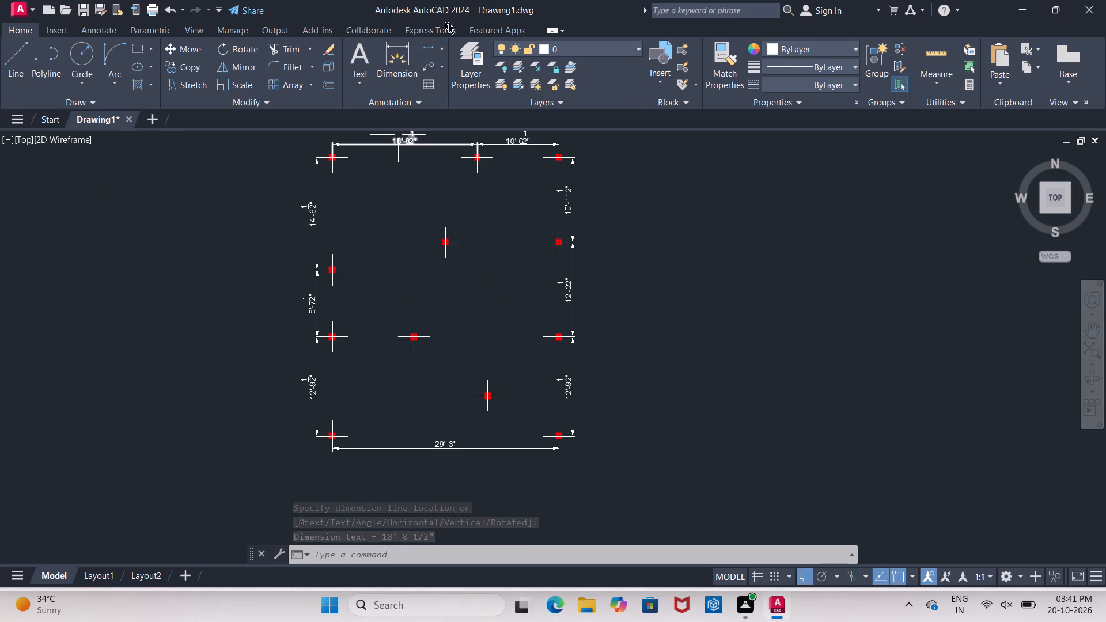
# Add a horizontal linear dimension between the centres of the second-from-bottom left-edge column and the interior column in its row, placed just above them.
pyautogui.click(427, 48)
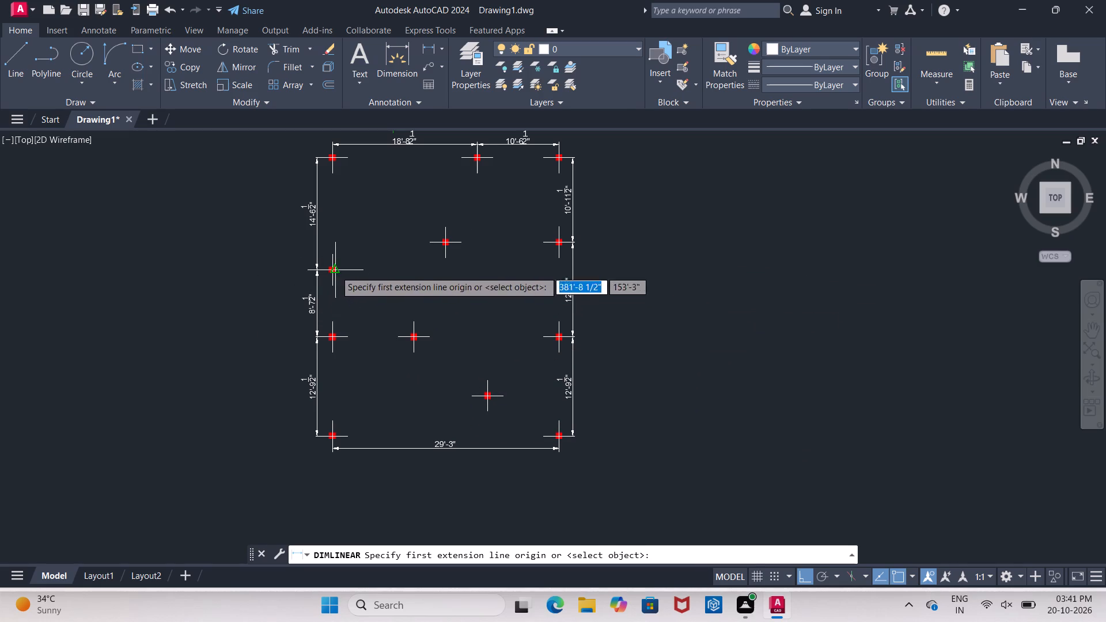
pyautogui.click(330, 337)
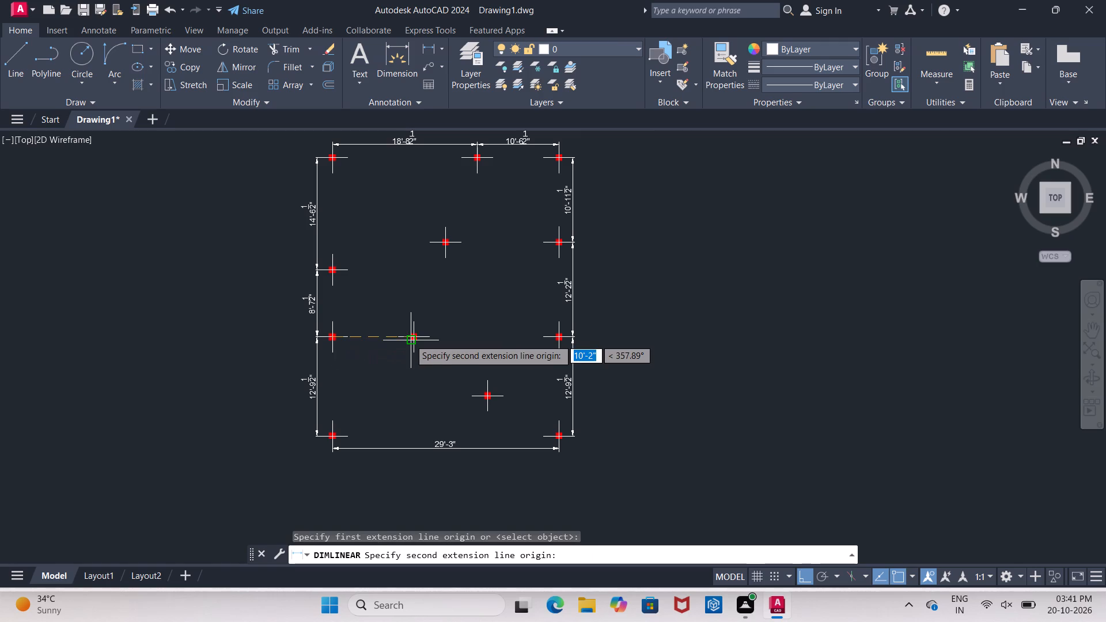
pyautogui.scroll(3, 415, 339)
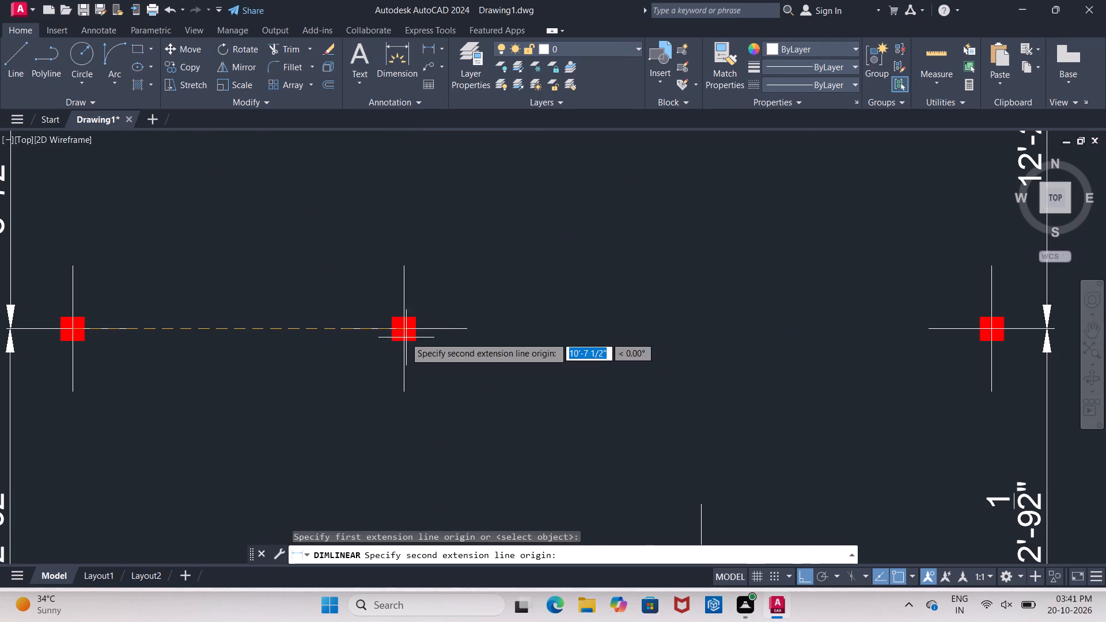
pyautogui.click(403, 331)
pyautogui.click(400, 292)
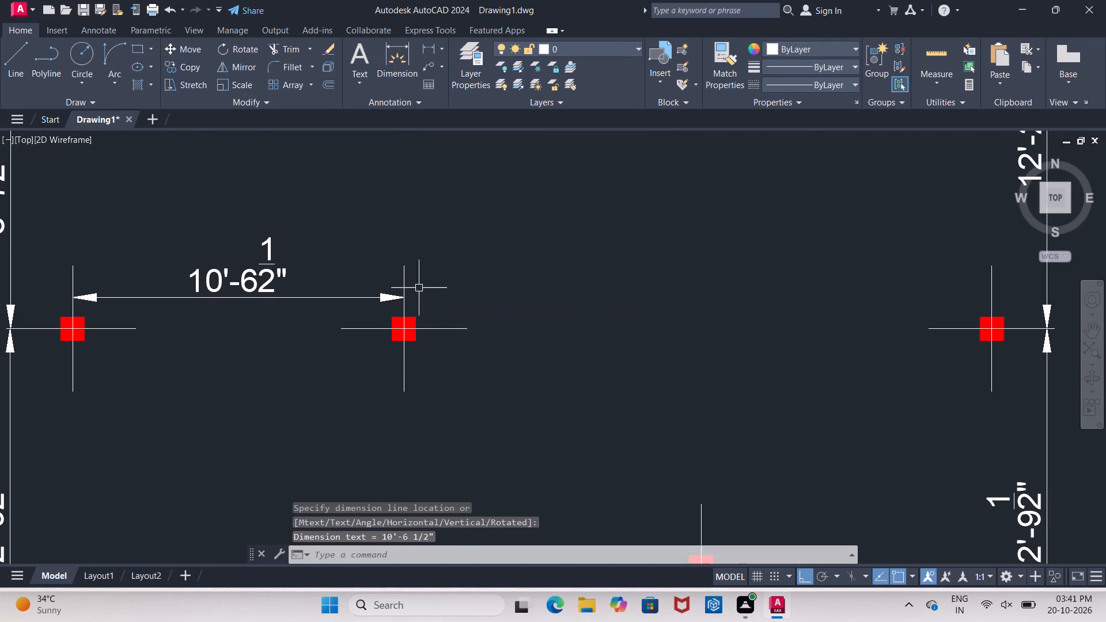
# Add a horizontal linear dimension from that interior column's centre to the right-edge column in the same row, in line with the adjacent dimension.
pyautogui.click(429, 50)
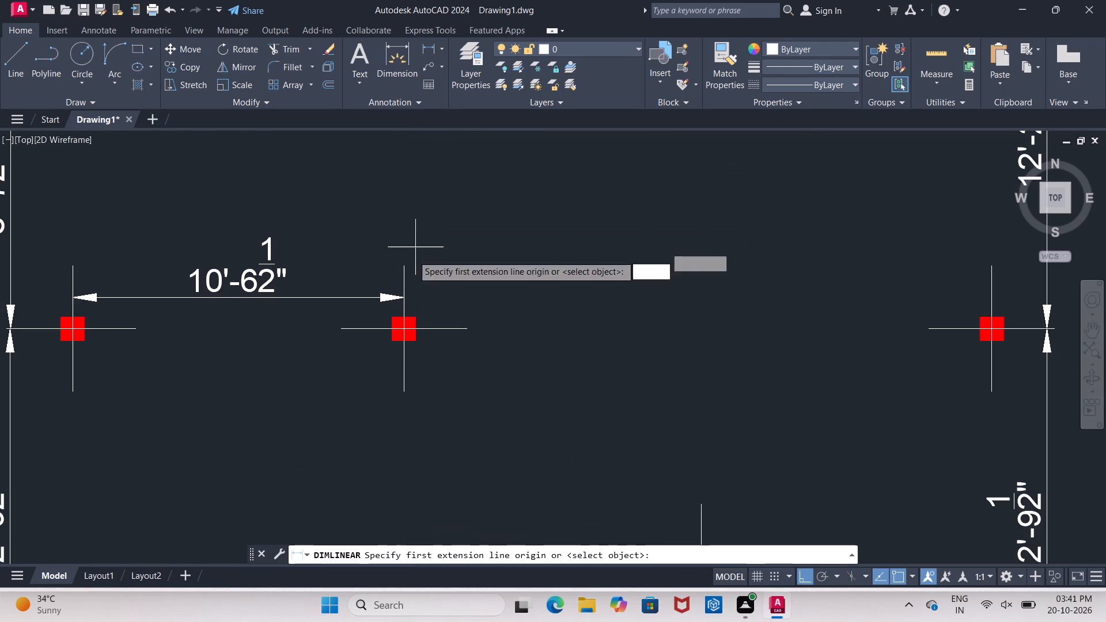
pyautogui.click(404, 331)
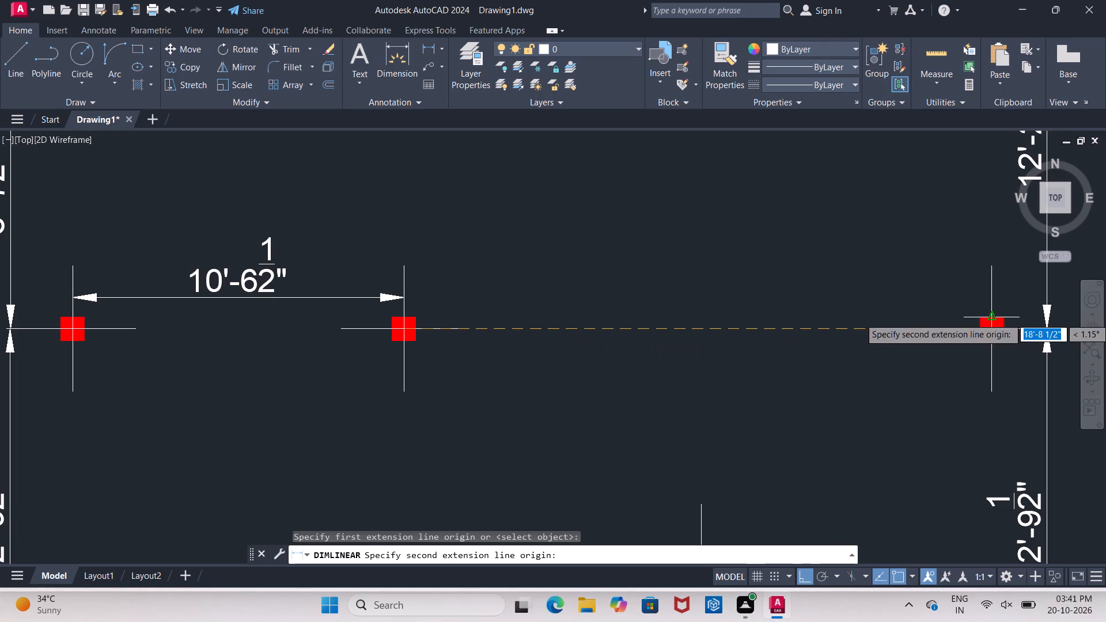
pyautogui.click(993, 330)
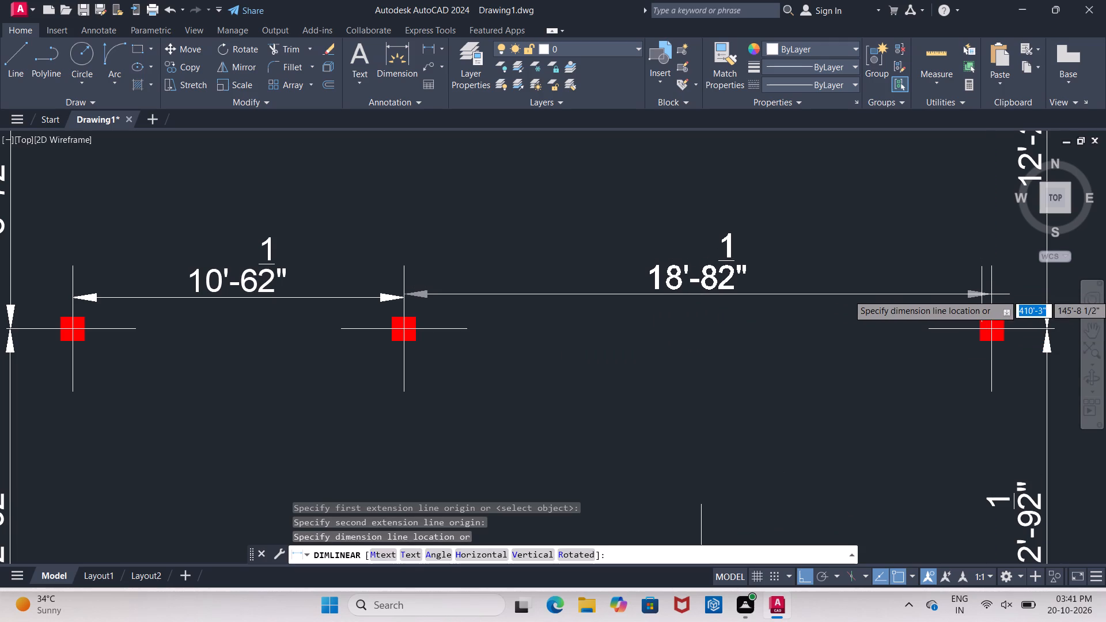
pyautogui.click(982, 297)
# Add a horizontal linear dimension between the centres of the upper interior column and the right-edge column in its row, placed just below them.
pyautogui.scroll(-1, 724, 263)
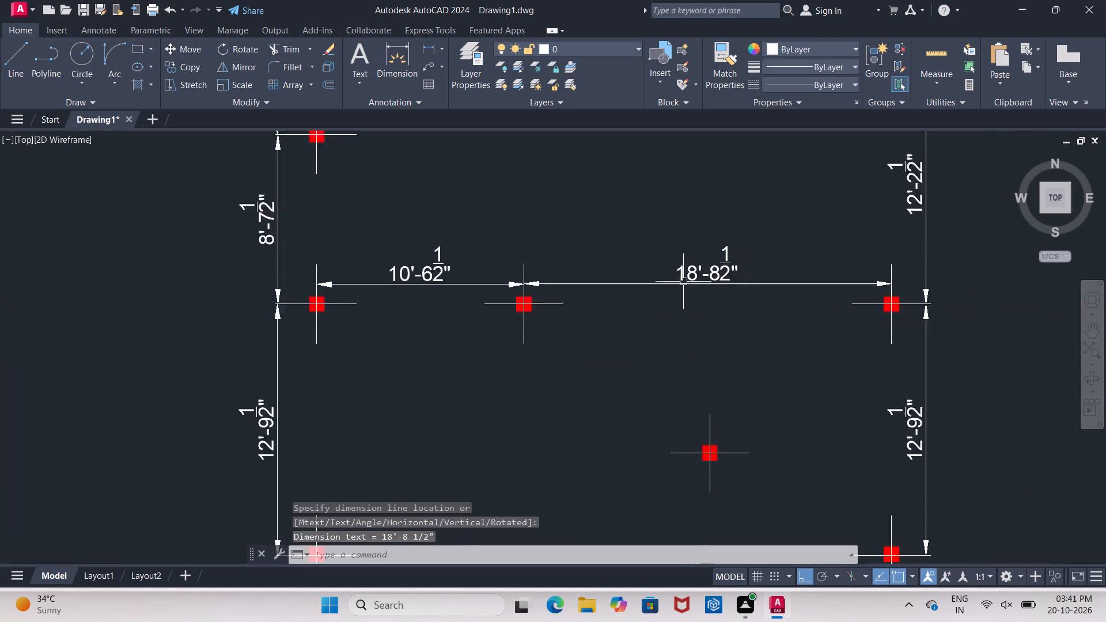
pyautogui.scroll(-2, 675, 287)
pyautogui.scroll(2, 812, 175)
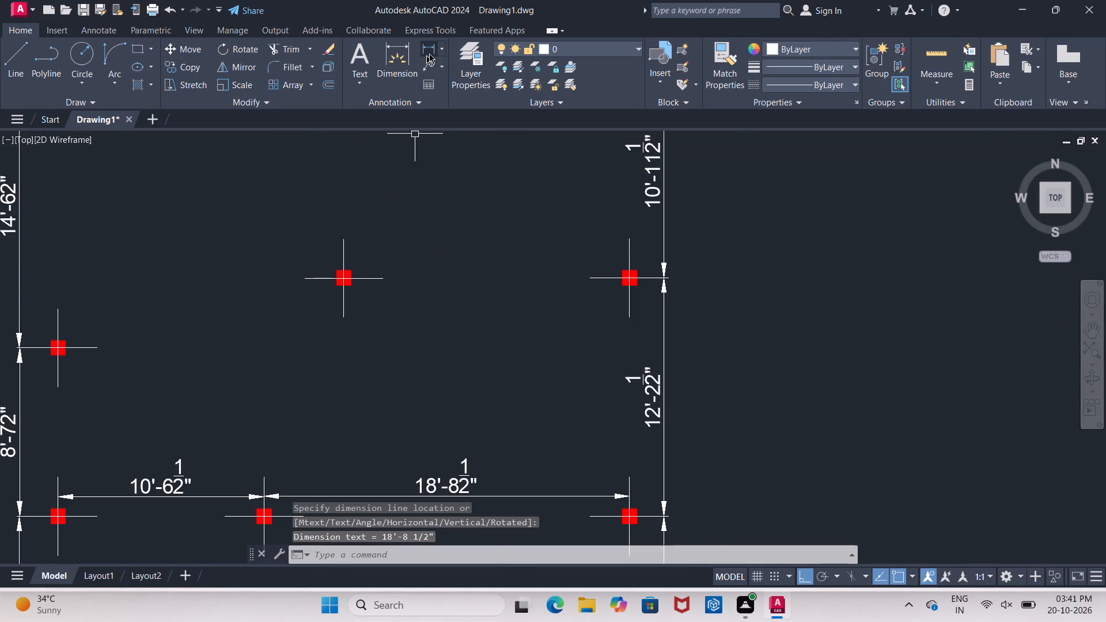
pyautogui.click(430, 51)
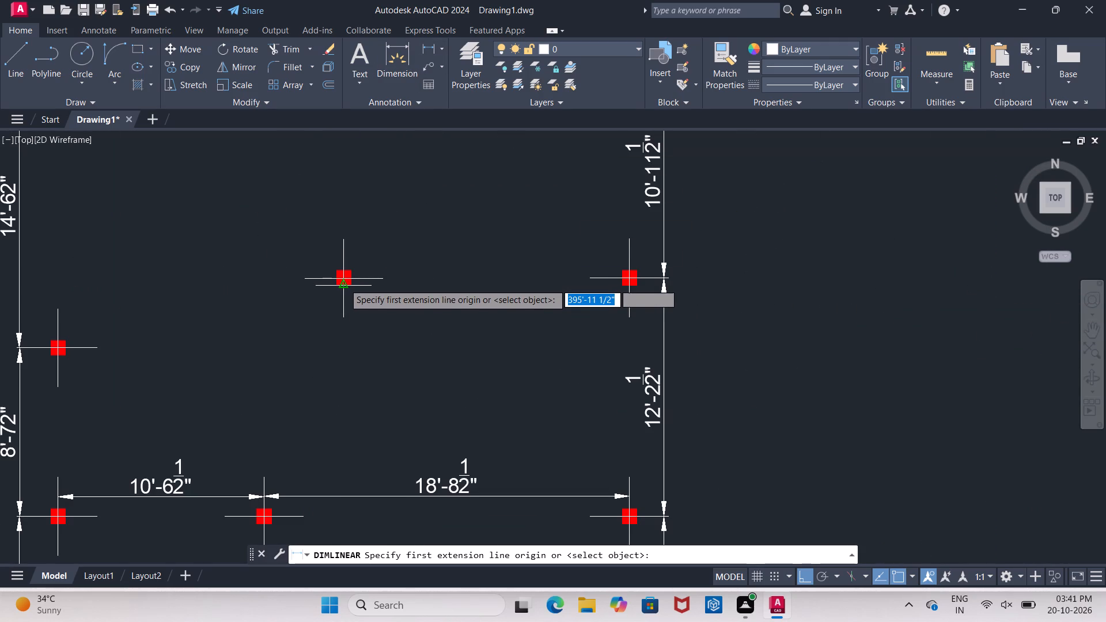
pyautogui.click(343, 278)
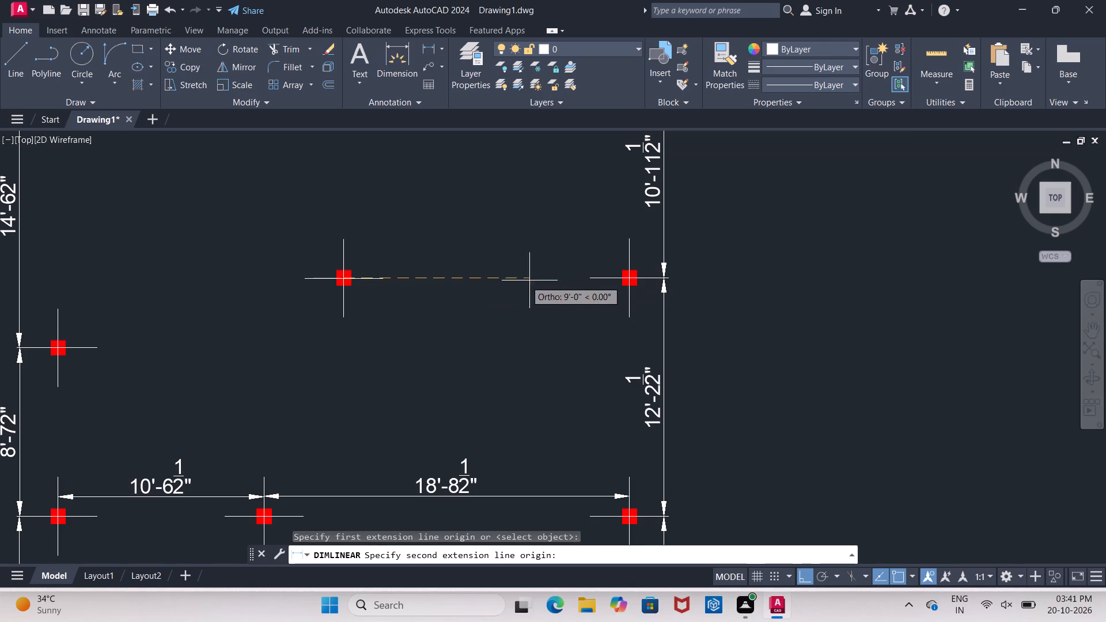
pyautogui.click(629, 278)
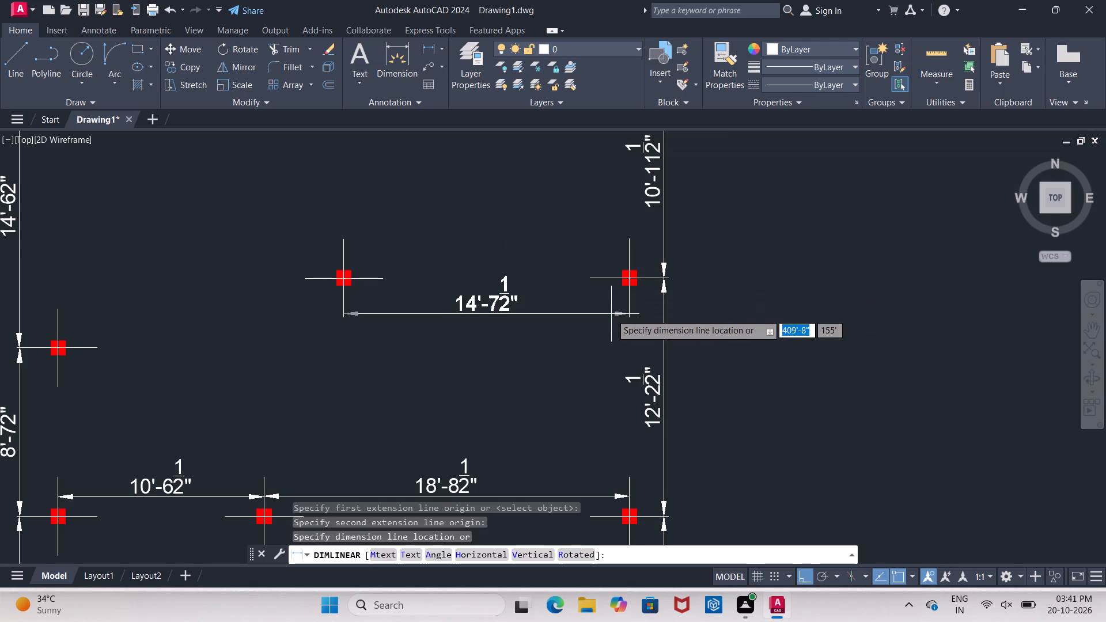
pyautogui.click(611, 314)
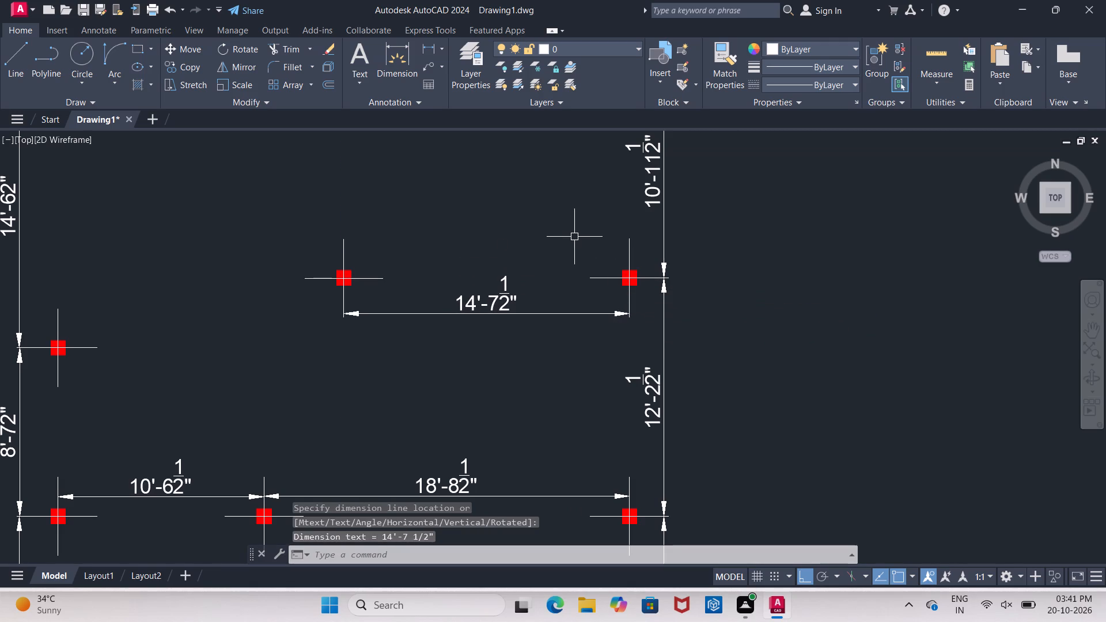
# Add a horizontal linear dimension between the centres of the second-from-top left-edge column and the upper interior column, placed above both columns.
pyautogui.click(429, 48)
pyautogui.scroll(-2, 494, 183)
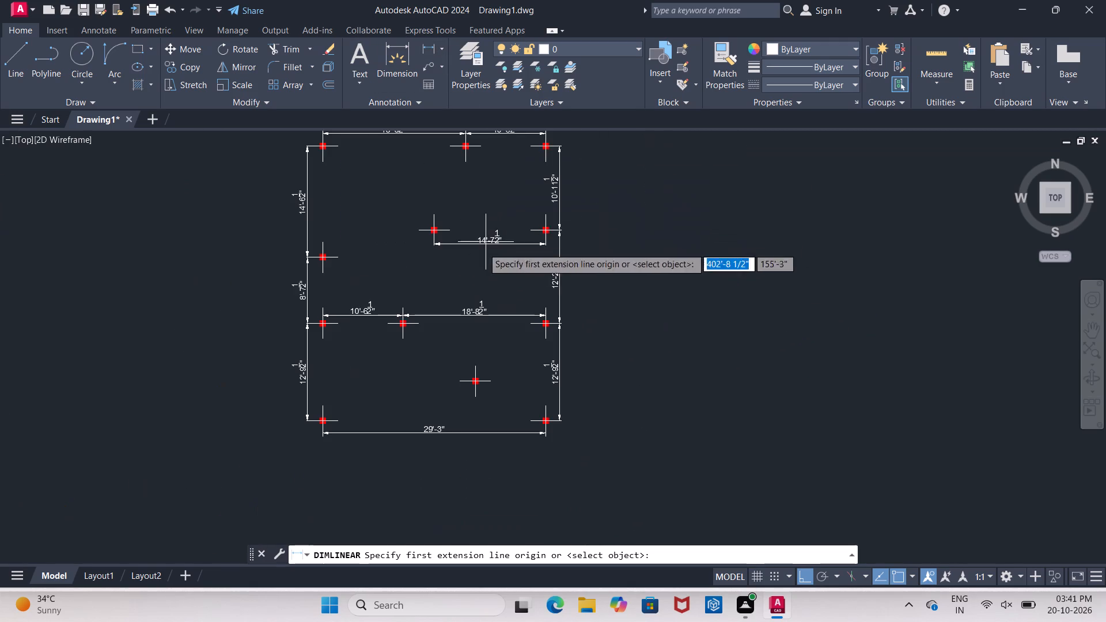
pyautogui.scroll(-1, 404, 254)
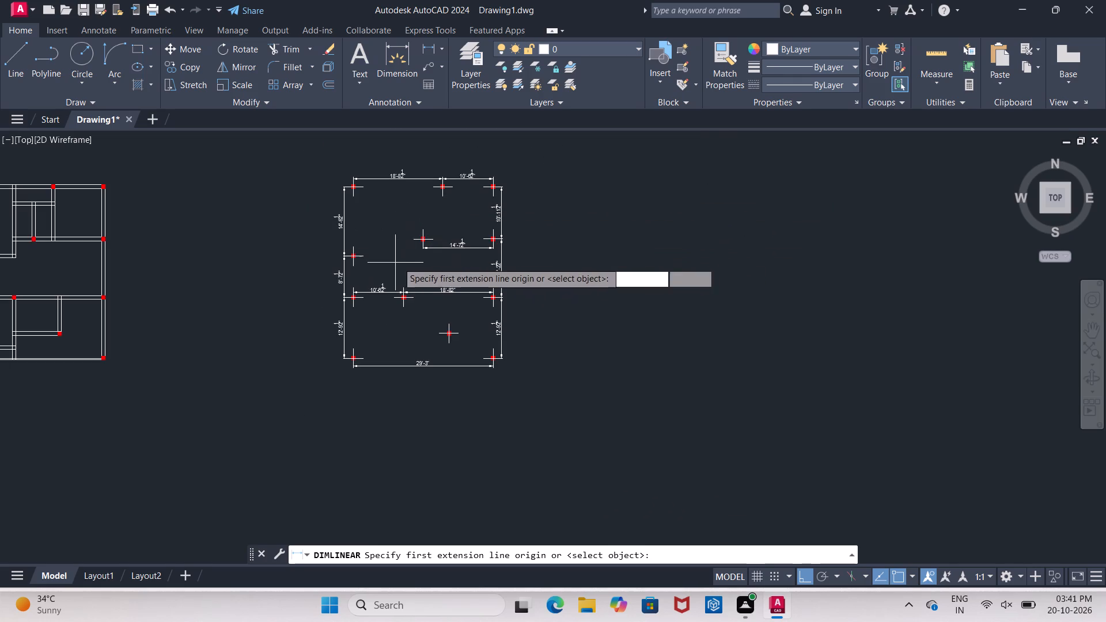
pyautogui.scroll(3, 406, 238)
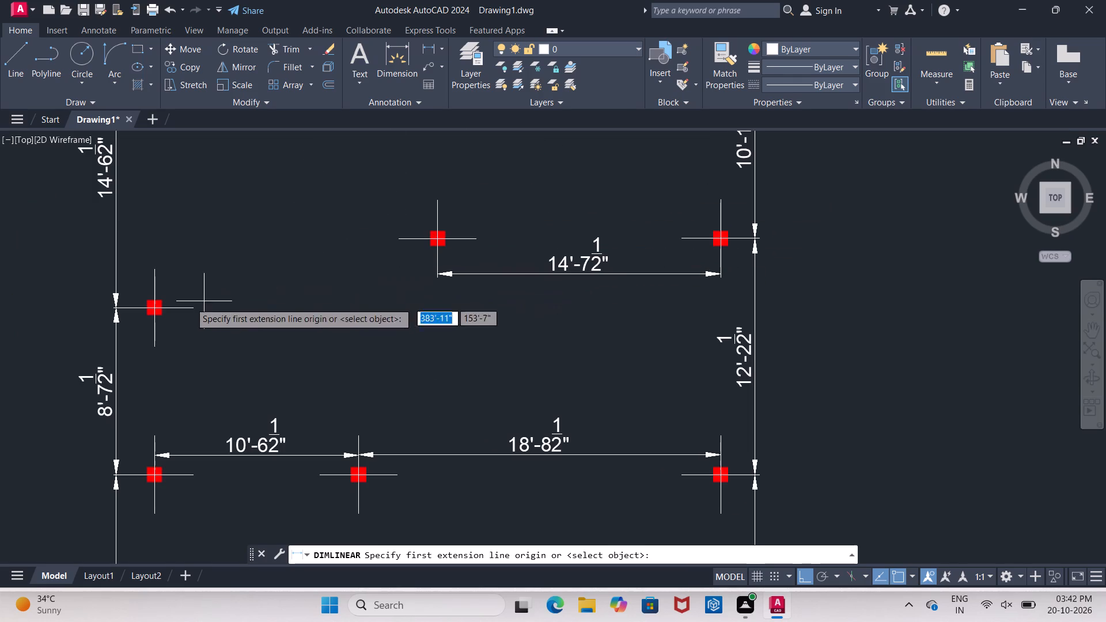
pyautogui.click(156, 310)
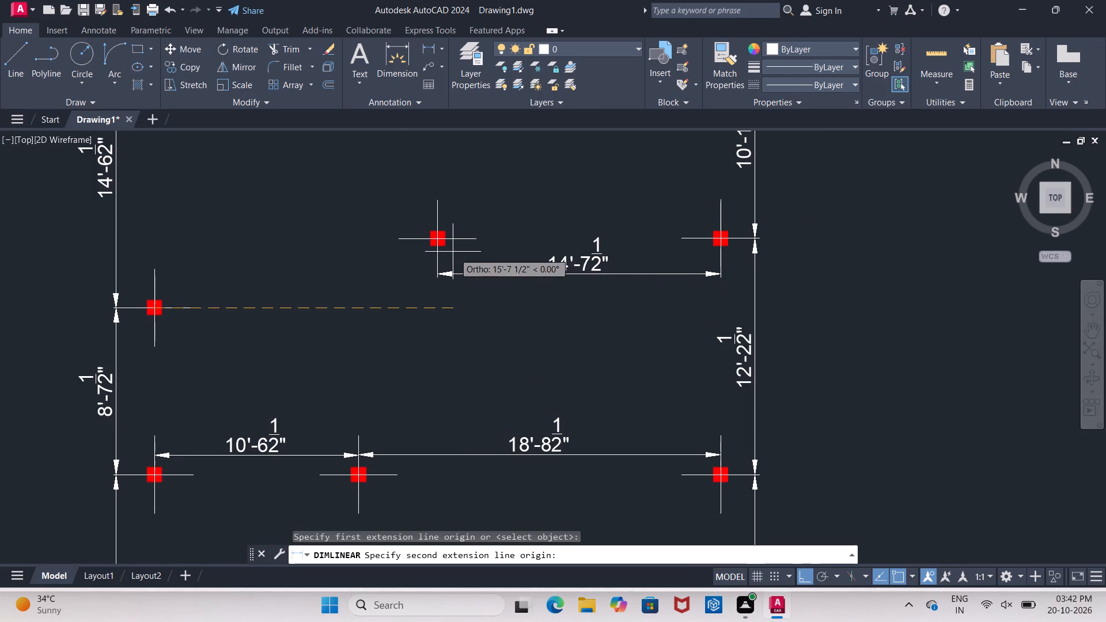
pyautogui.click(437, 240)
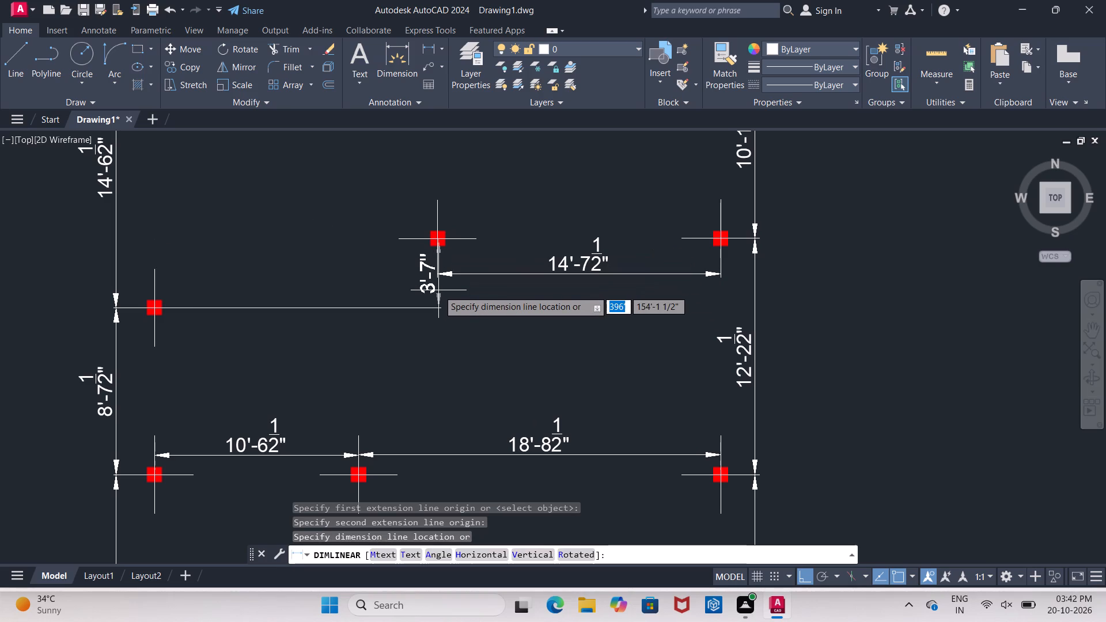
pyautogui.click(429, 194)
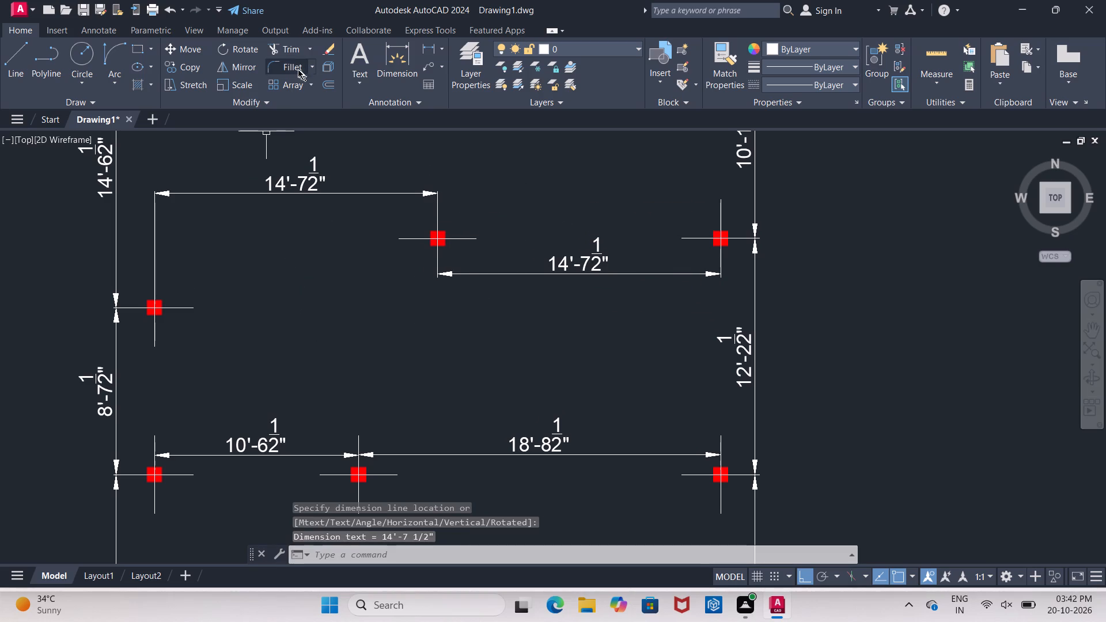
# Add a horizontal linear dimension between the centres of the lower right corner column and the lowest interior column, placed just above the interior column.
pyautogui.click(427, 48)
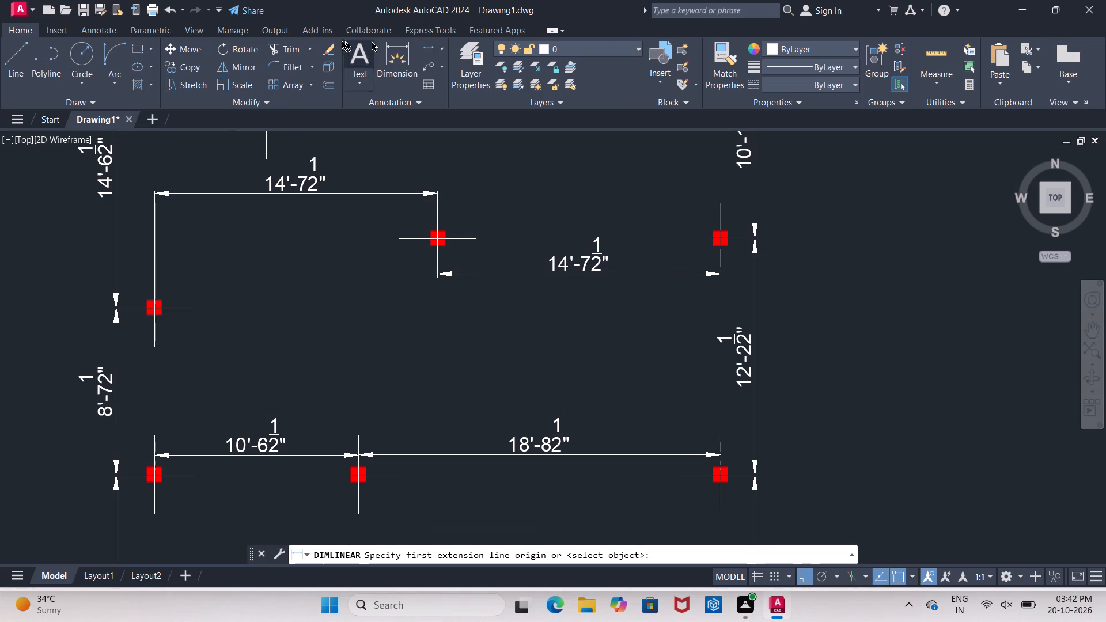
pyautogui.scroll(-2, 282, 64)
pyautogui.scroll(-3, 323, 220)
pyautogui.scroll(3, 348, 325)
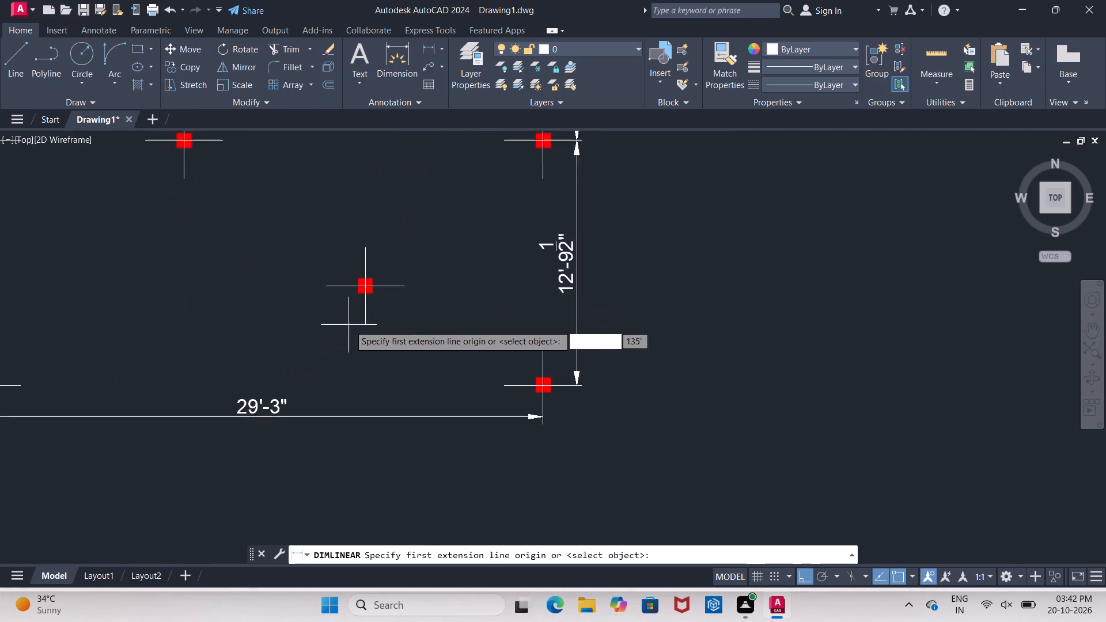
pyautogui.scroll(1, 350, 325)
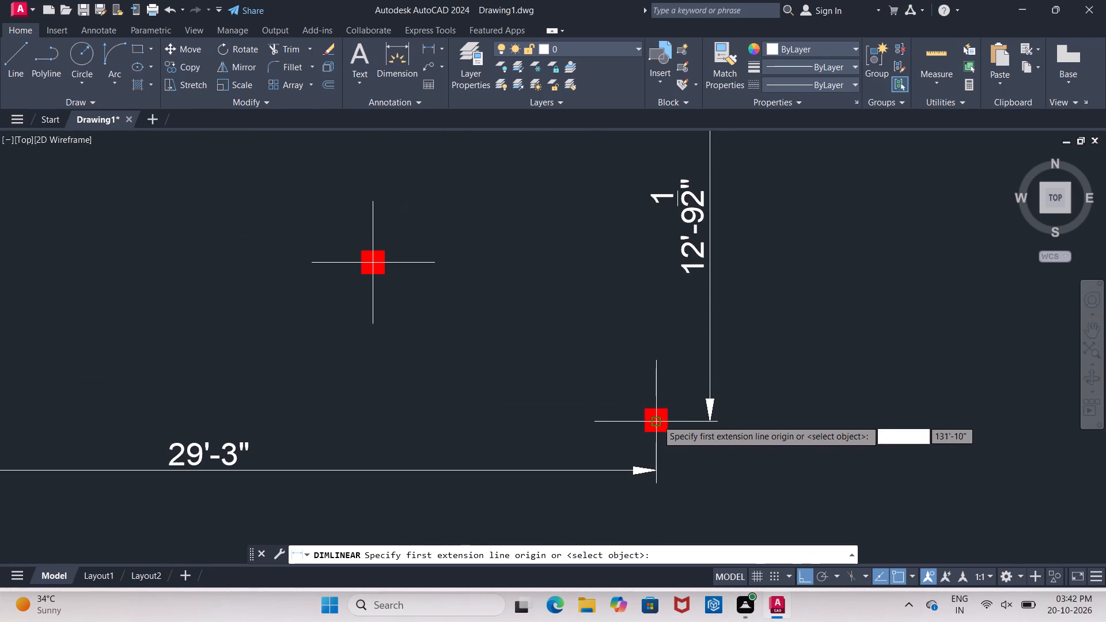
pyautogui.click(657, 420)
pyautogui.click(374, 261)
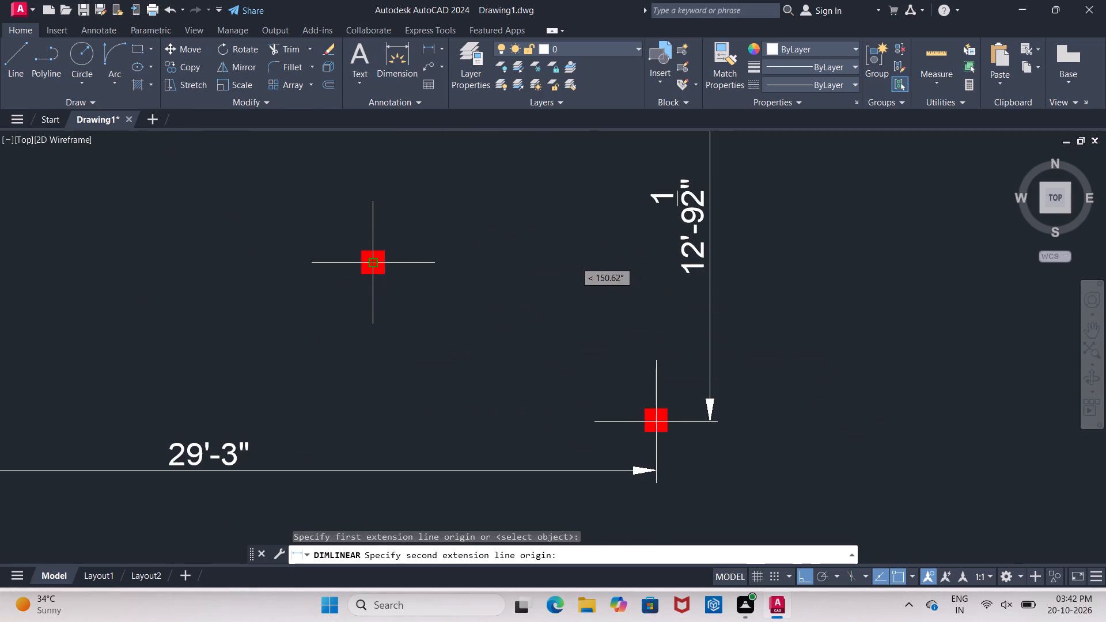
pyautogui.click(380, 219)
# Examine the column plan for column spacings that still lack a dimension.
pyautogui.scroll(-4, 362, 246)
pyautogui.scroll(1, 294, 300)
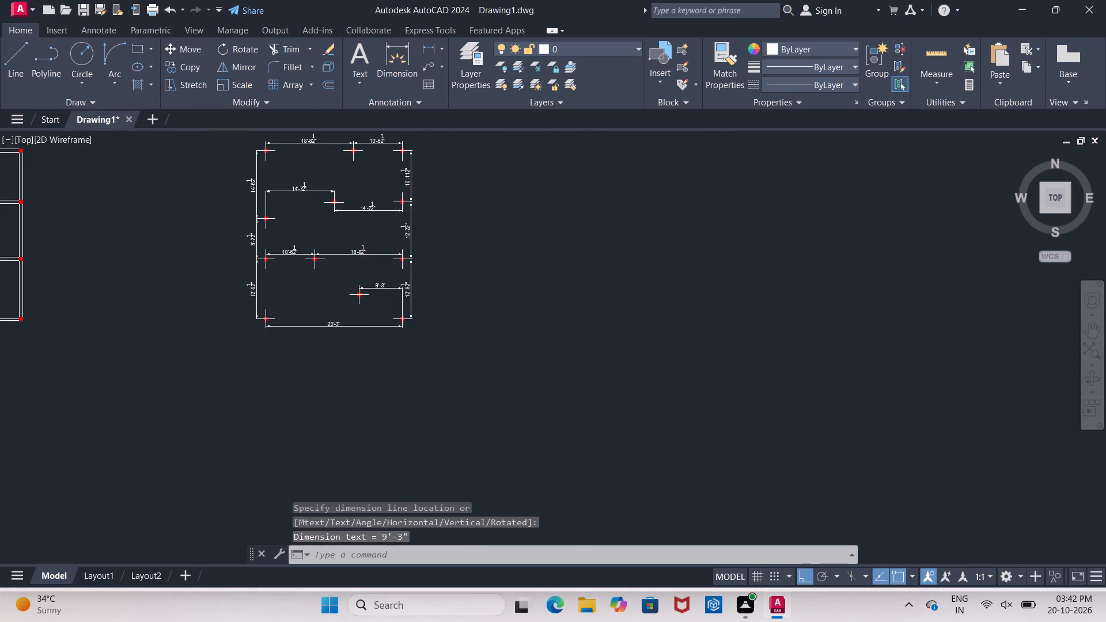
pyautogui.scroll(1, 294, 300)
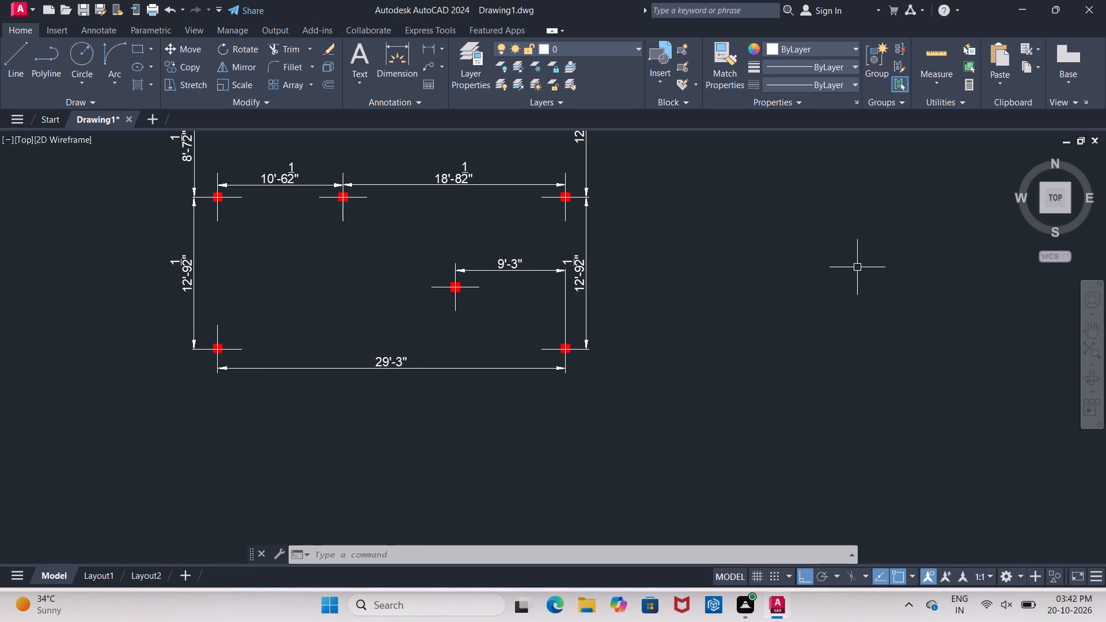
pyautogui.scroll(-2, 467, 331)
pyautogui.scroll(2, 483, 250)
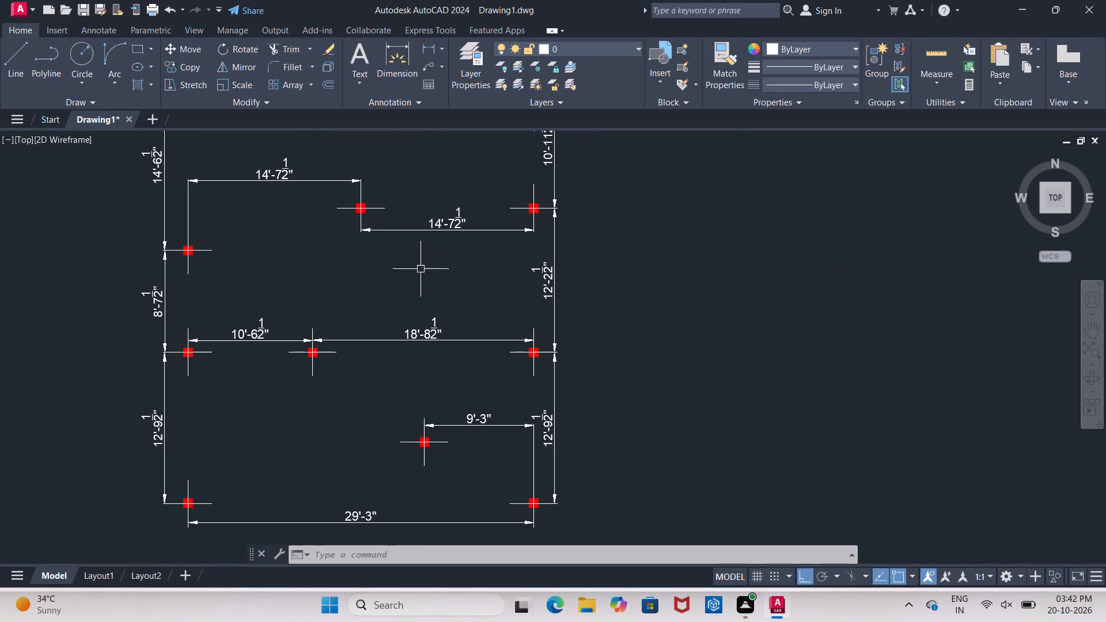
pyautogui.scroll(-1, 366, 366)
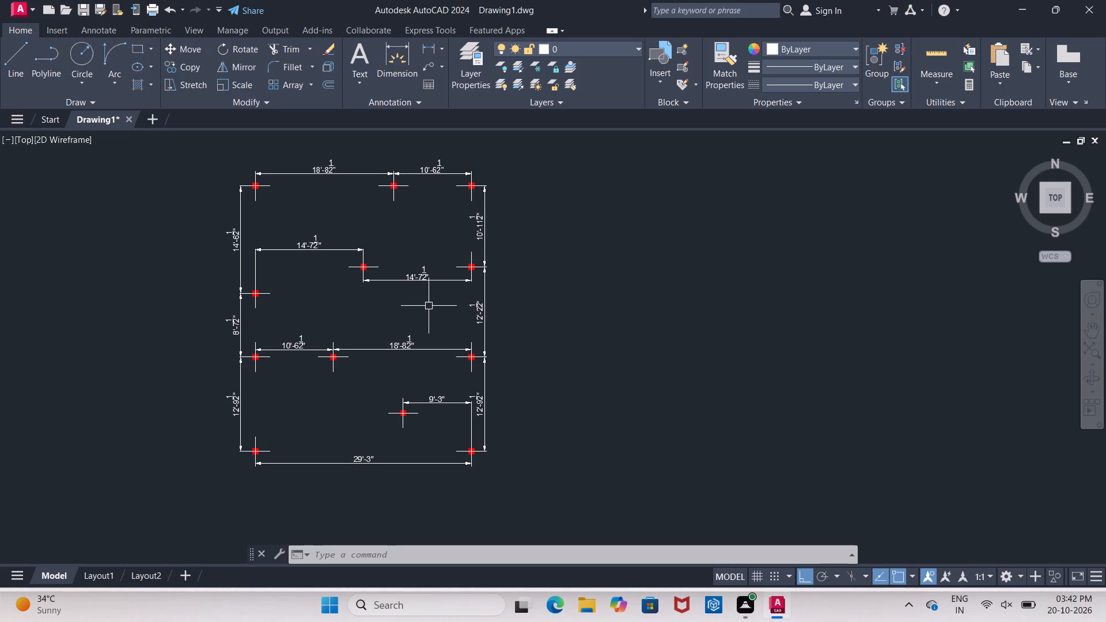
pyautogui.scroll(-3, 877, 246)
# Start a single-line text label about 11 1/2" high reading BED ROOM, unrotated, below the bed in the furnished plan's upper-left bedroom.
pyautogui.moveTo(855, 263); pyautogui.dragTo(855, 256, button='middle')
pyautogui.scroll(-1, 855, 255)
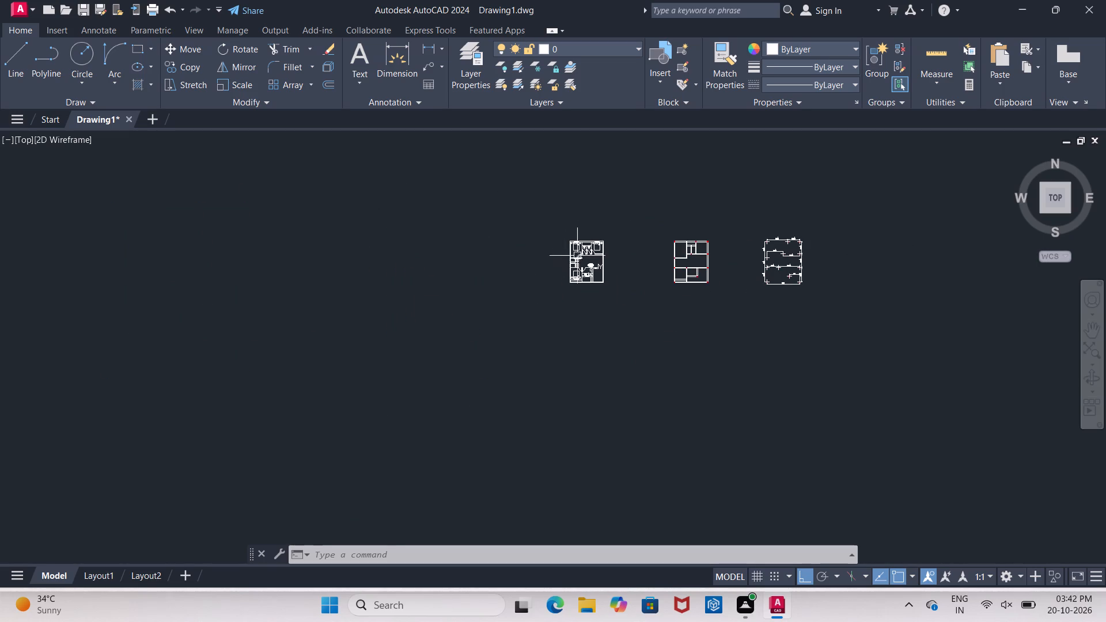
pyautogui.scroll(4, 581, 246)
pyautogui.scroll(2, 544, 295)
pyautogui.moveTo(541, 294); pyautogui.dragTo(474, 281, button='middle')
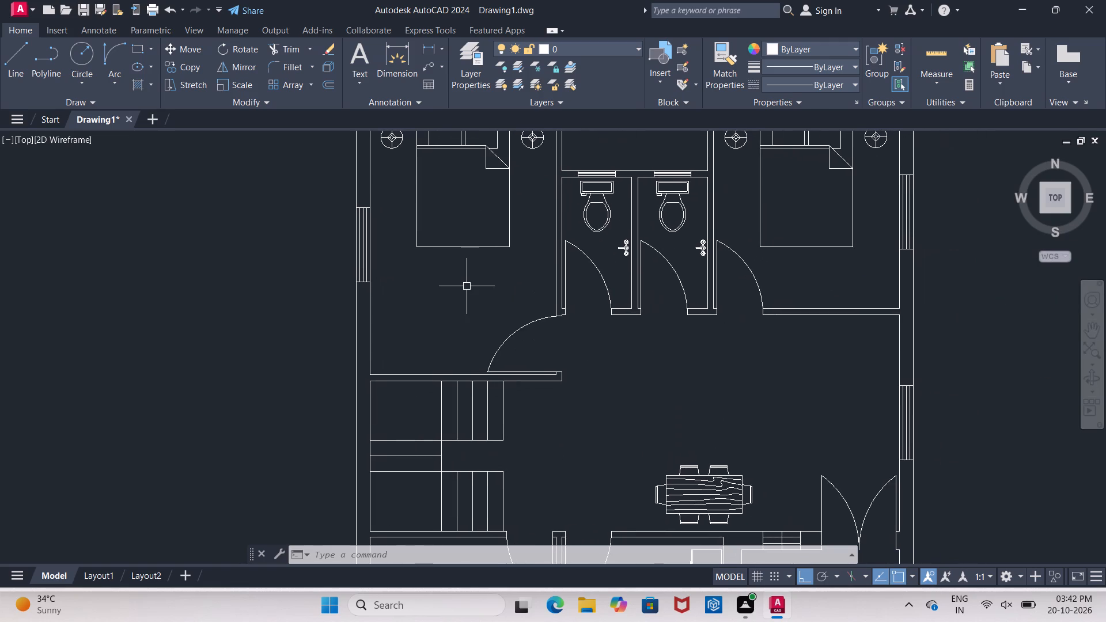
pyautogui.write('DT')
pyautogui.press('Return')
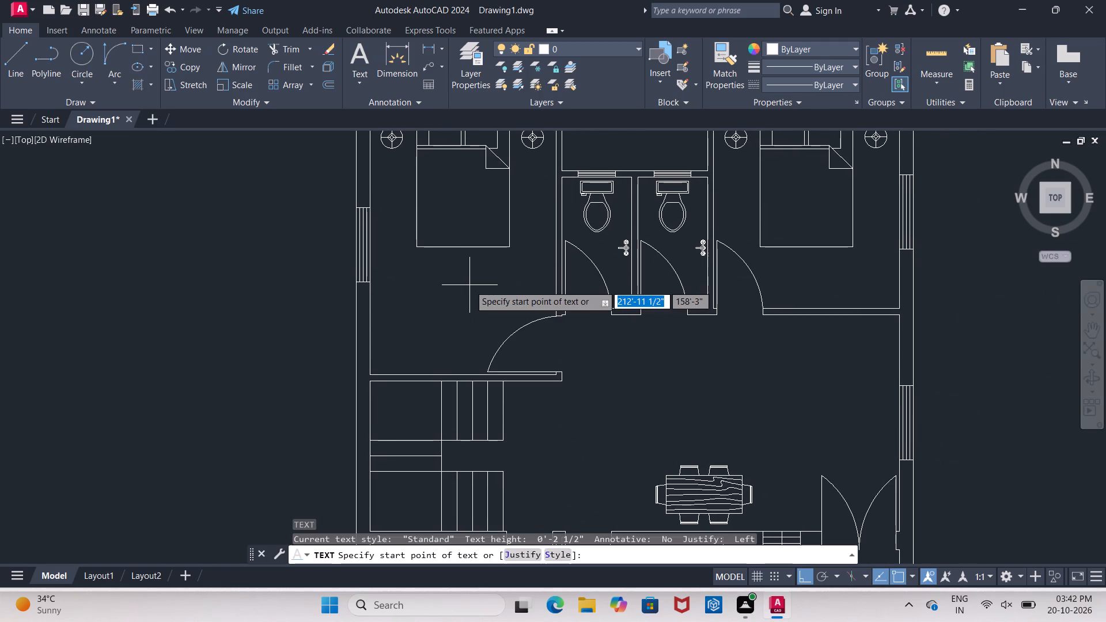
pyautogui.click(407, 276)
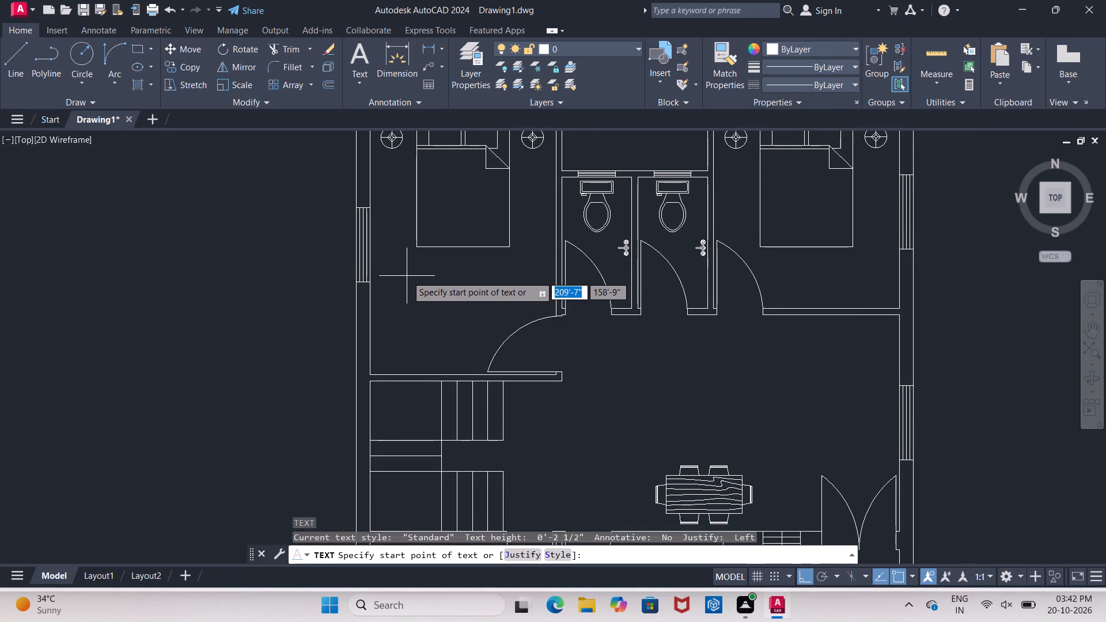
pyautogui.doubleClick(425, 276)
pyautogui.click(425, 276)
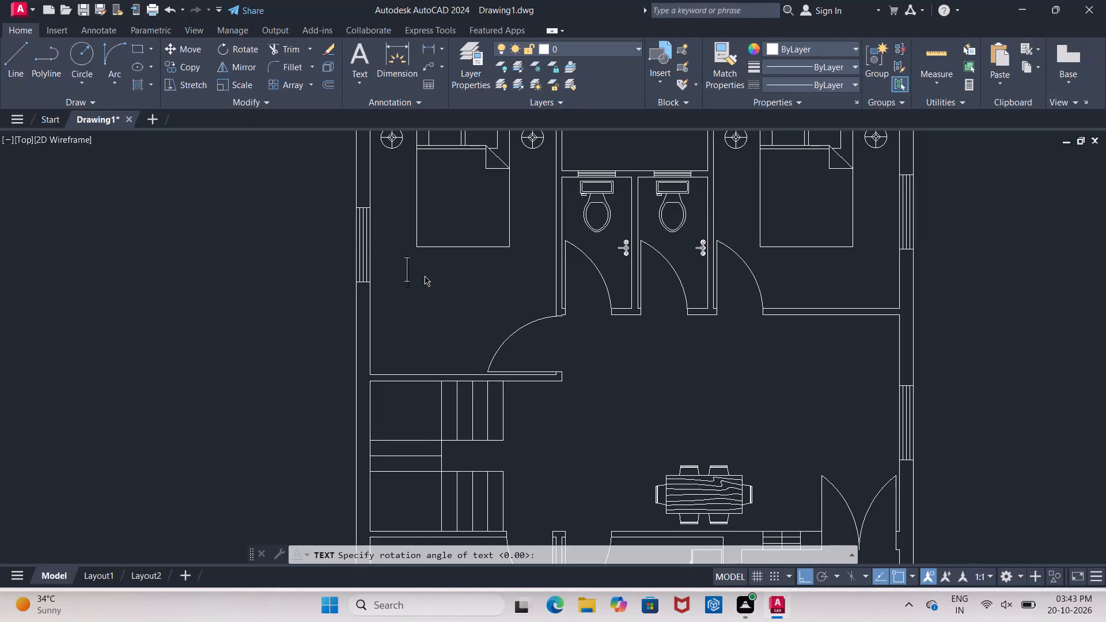
pyautogui.press('b')
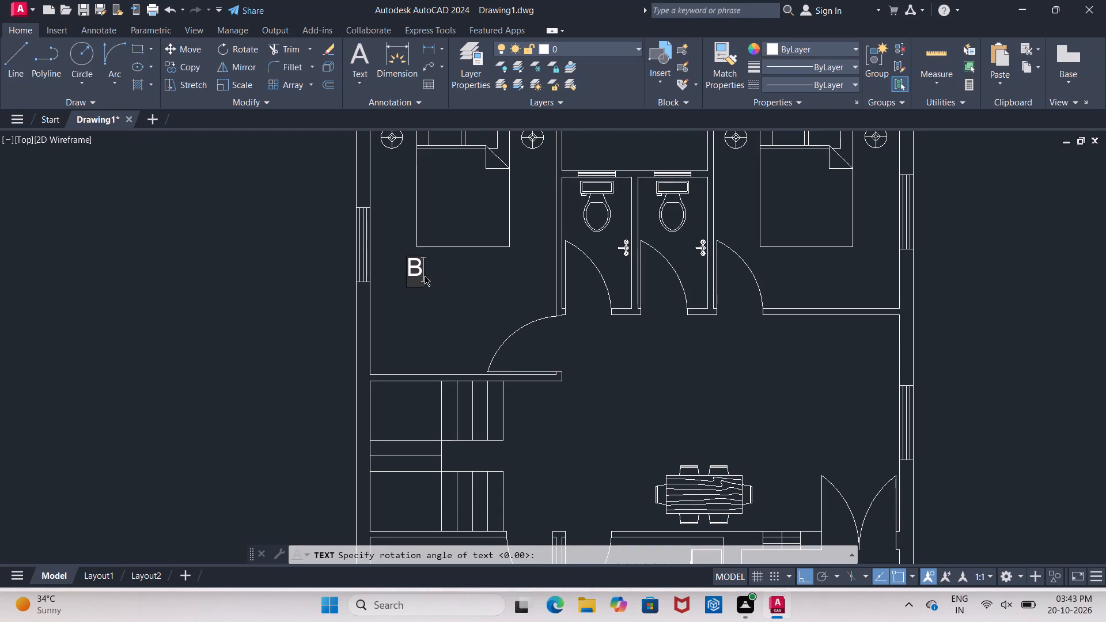
pyautogui.write('ED')
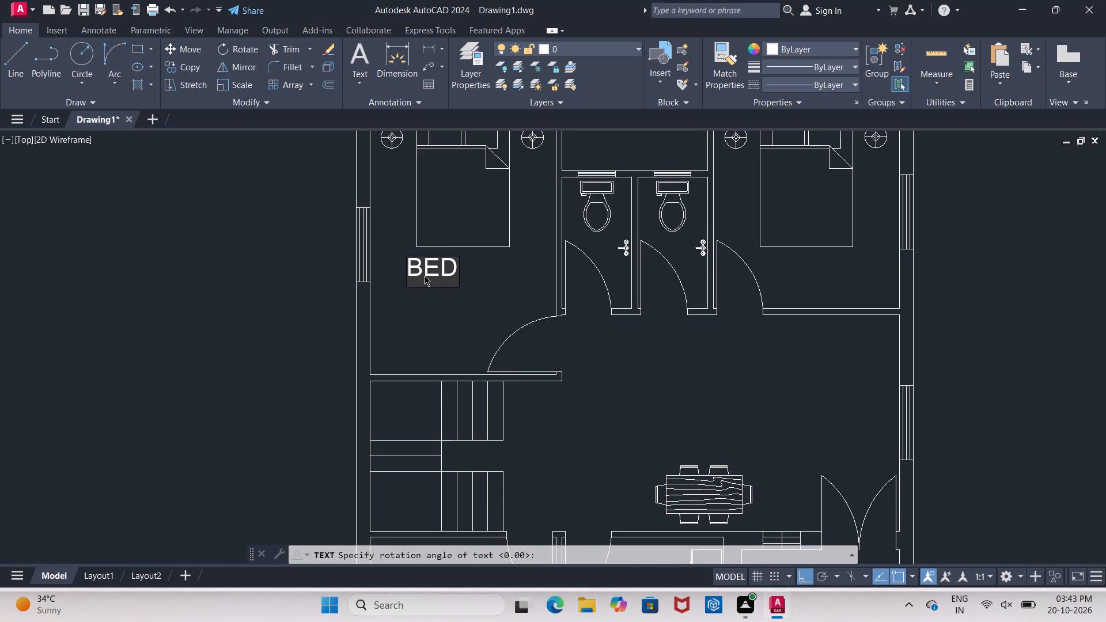
pyautogui.press('space')
pyautogui.write('ROOM')
pyautogui.press('Return')
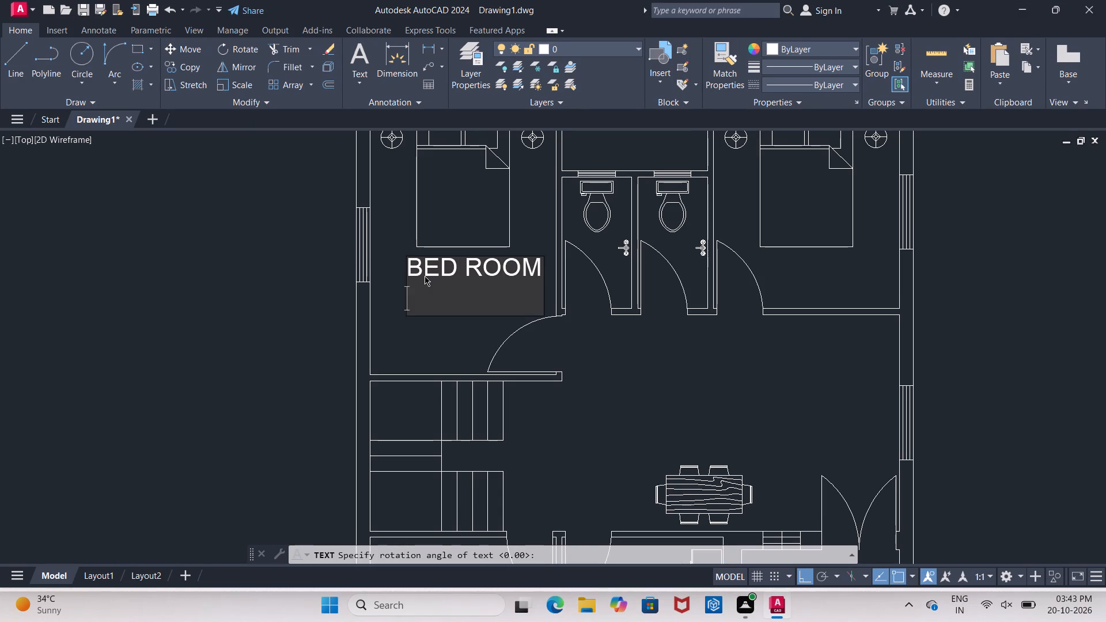
# Add the room size 10'X14' as a second text line under BED ROOM and finish the text.
pyautogui.write('10')
pyautogui.press("'")
pyautogui.press('x')
pyautogui.write('14')
pyautogui.press("'")
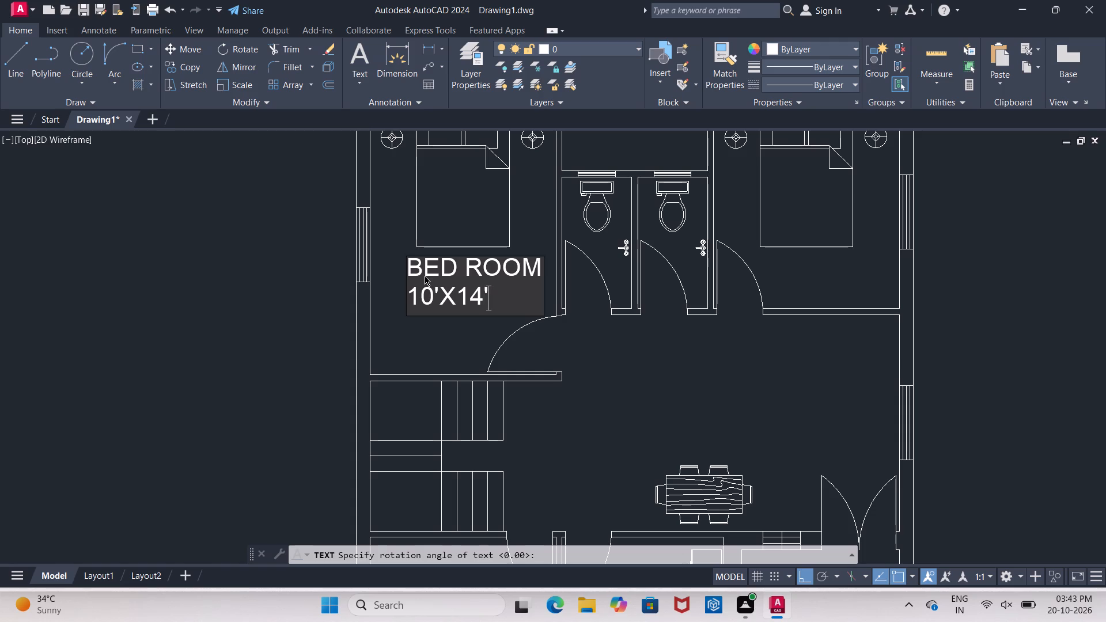
pyautogui.click(444, 341)
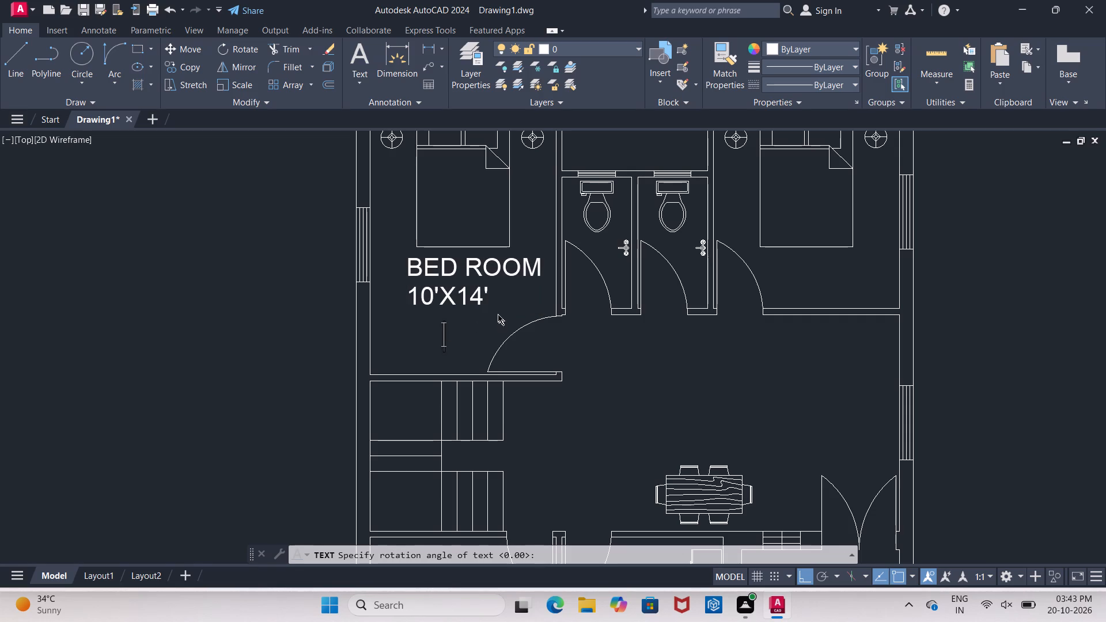
pyautogui.doubleClick(464, 298)
pyautogui.press('Escape')
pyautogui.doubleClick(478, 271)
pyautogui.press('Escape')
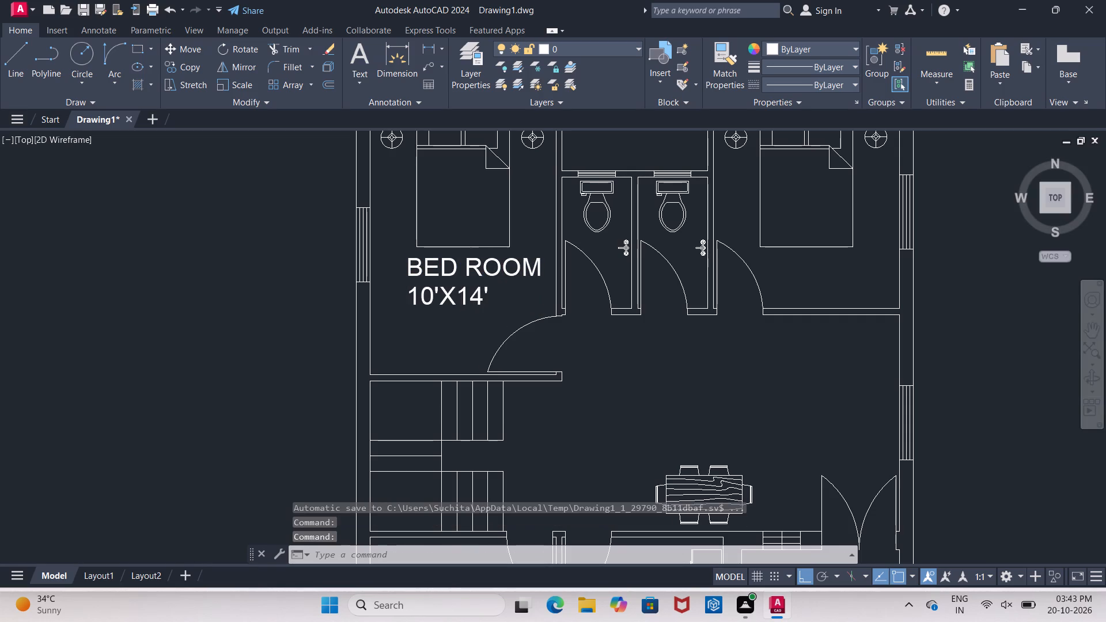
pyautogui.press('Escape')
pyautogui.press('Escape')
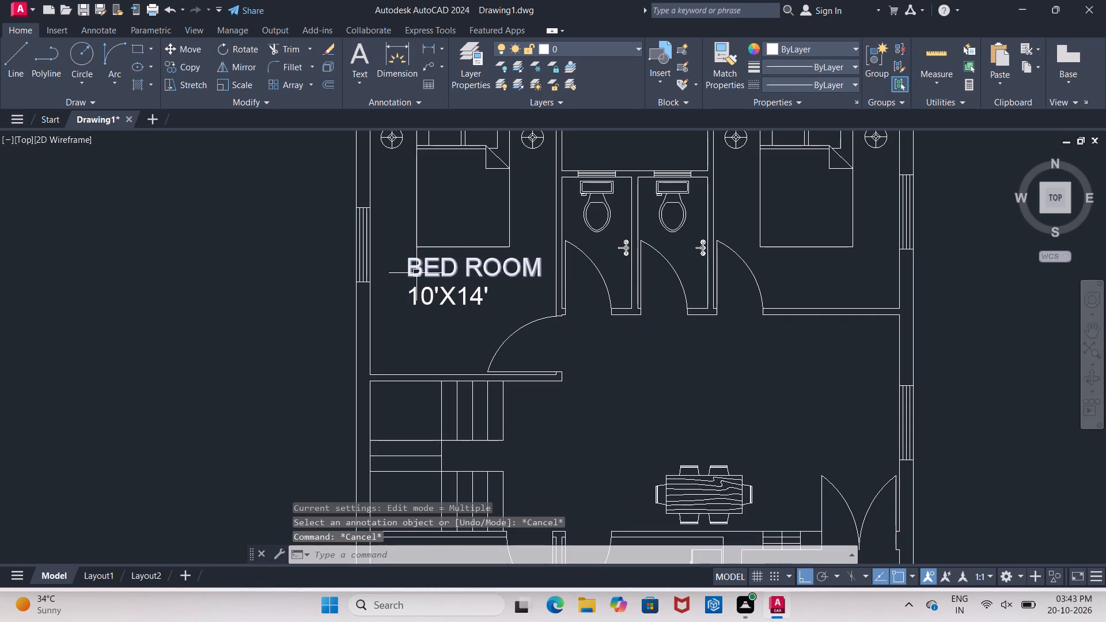
# Edit the 10'X14' line, adding leading spaces to centre it under BED ROOM.
pyautogui.doubleClick(416, 270)
pyautogui.press('Escape')
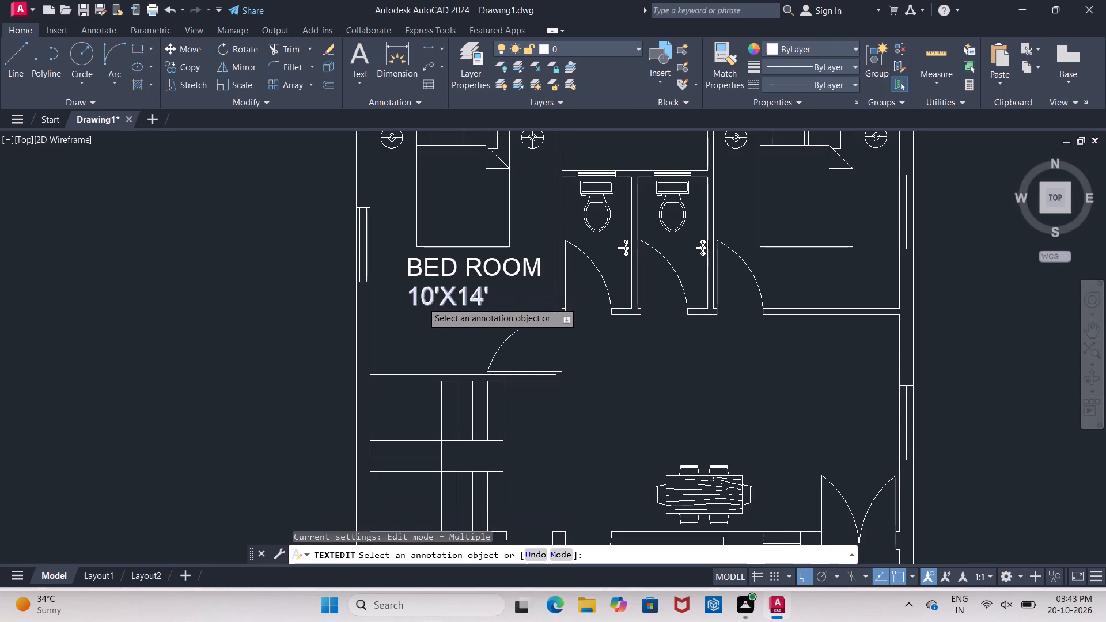
pyautogui.doubleClick(422, 302)
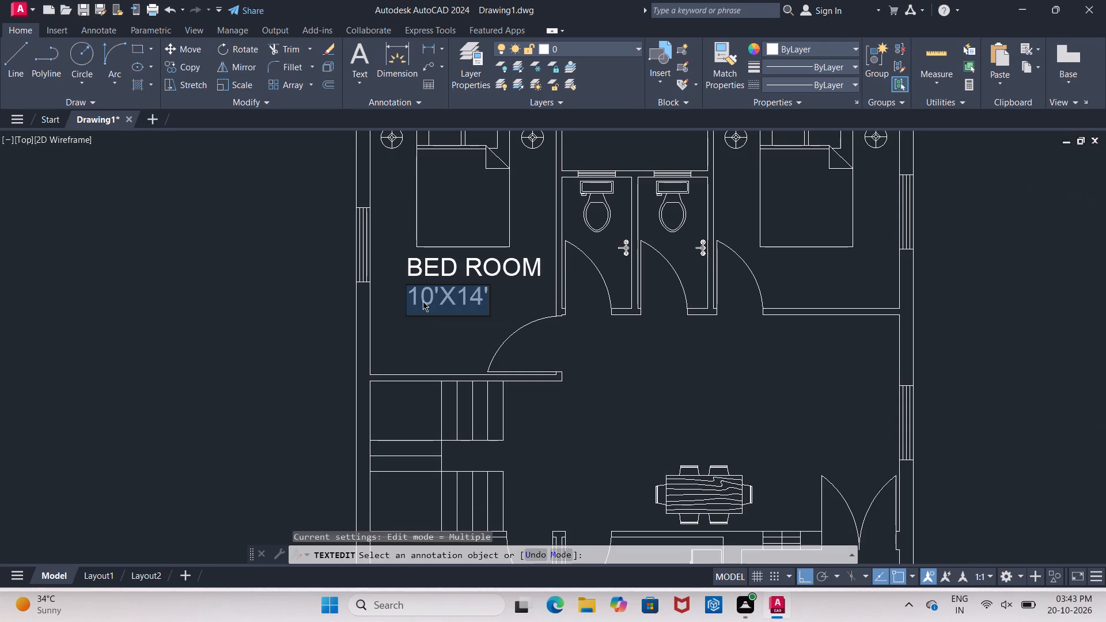
pyautogui.click(423, 301)
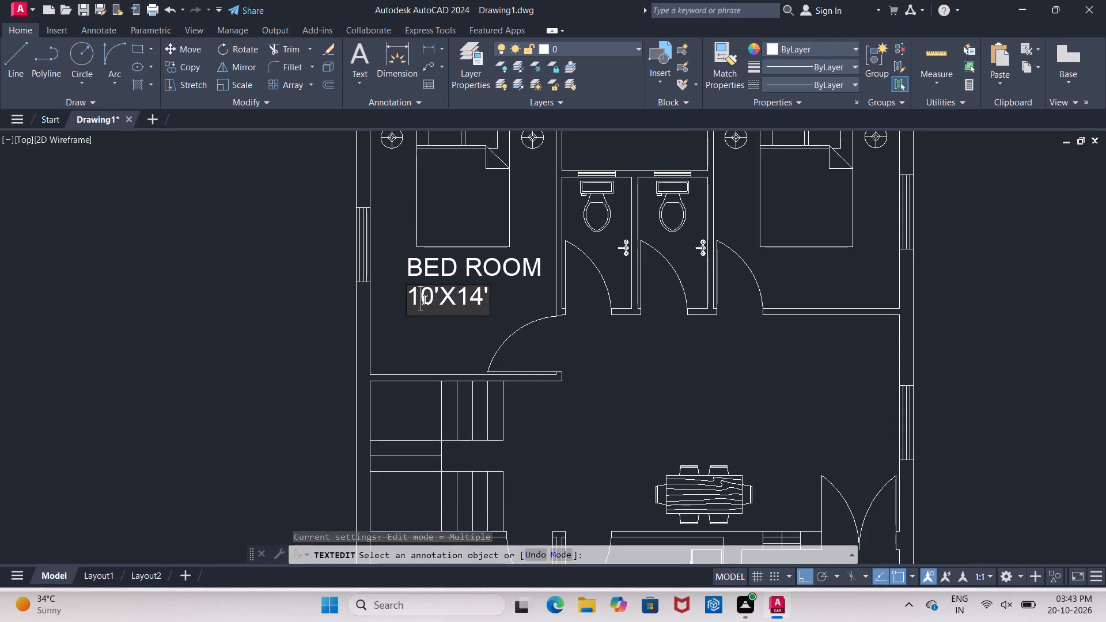
pyautogui.press('Left')
pyautogui.press('space')
pyautogui.press('space')
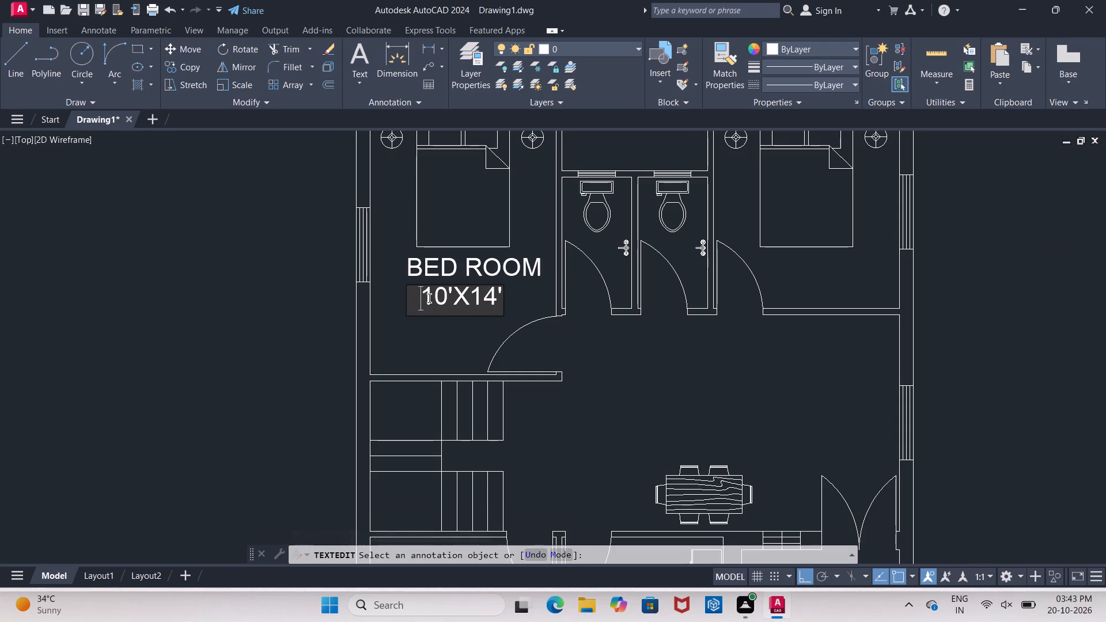
pyautogui.press('space')
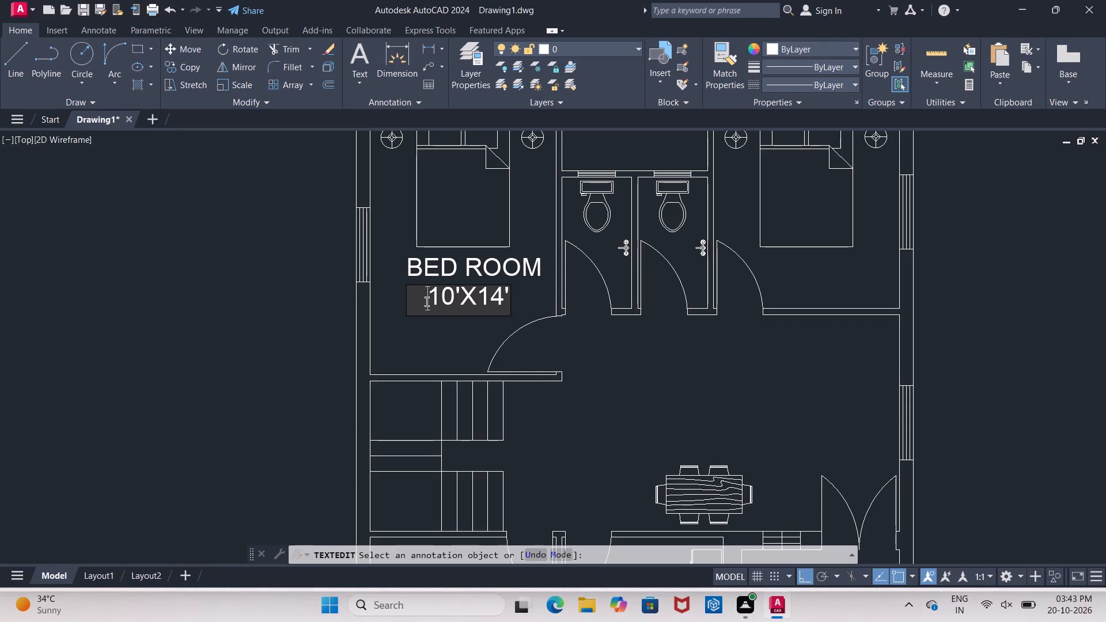
pyautogui.click(423, 332)
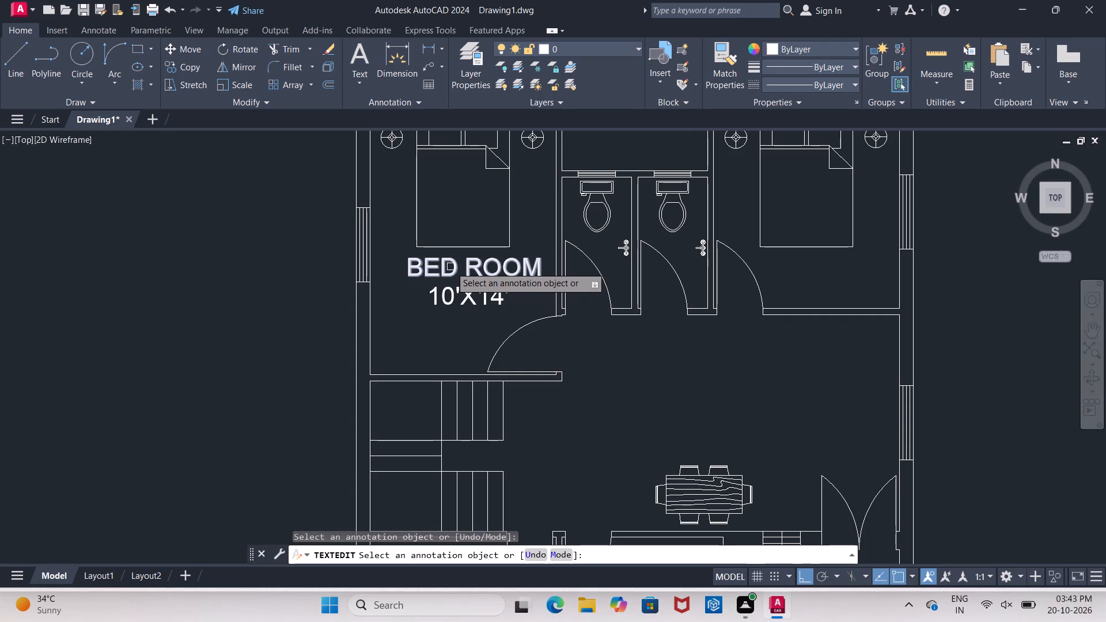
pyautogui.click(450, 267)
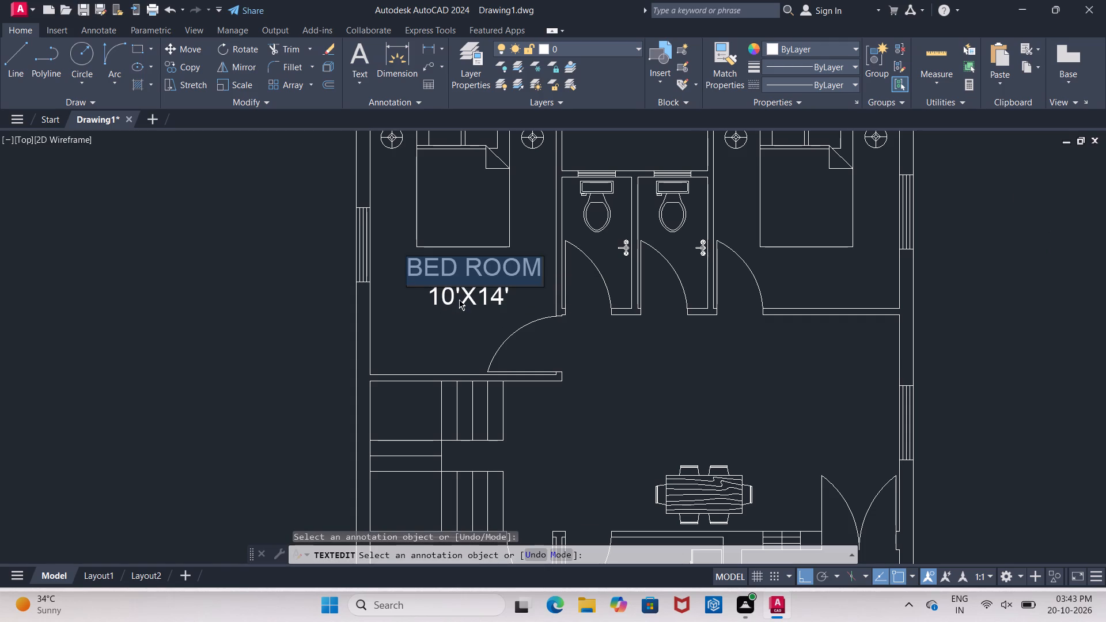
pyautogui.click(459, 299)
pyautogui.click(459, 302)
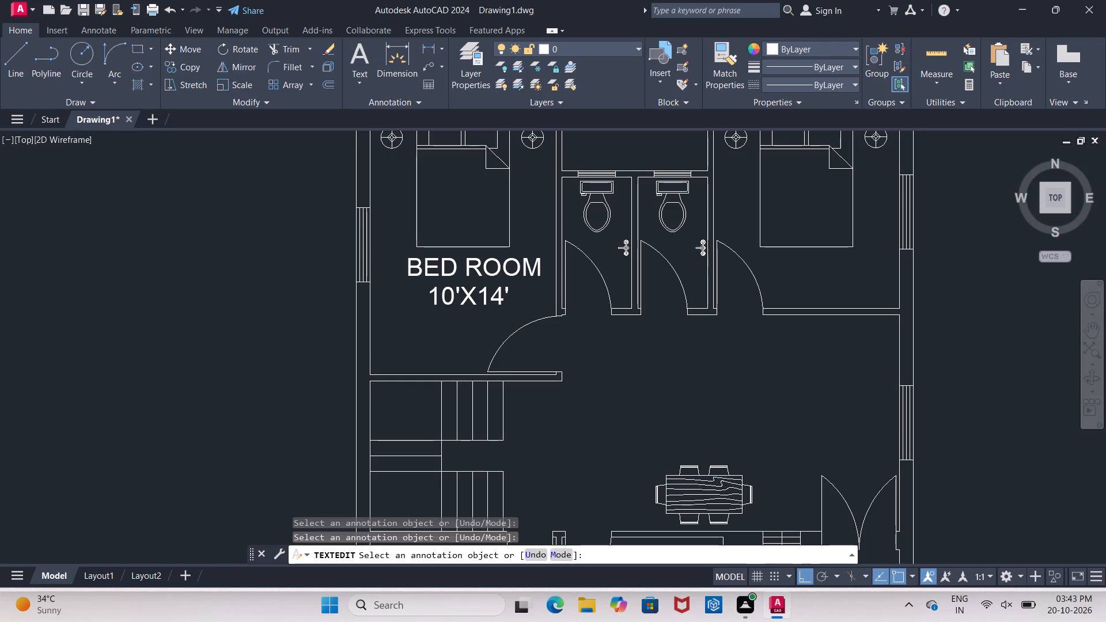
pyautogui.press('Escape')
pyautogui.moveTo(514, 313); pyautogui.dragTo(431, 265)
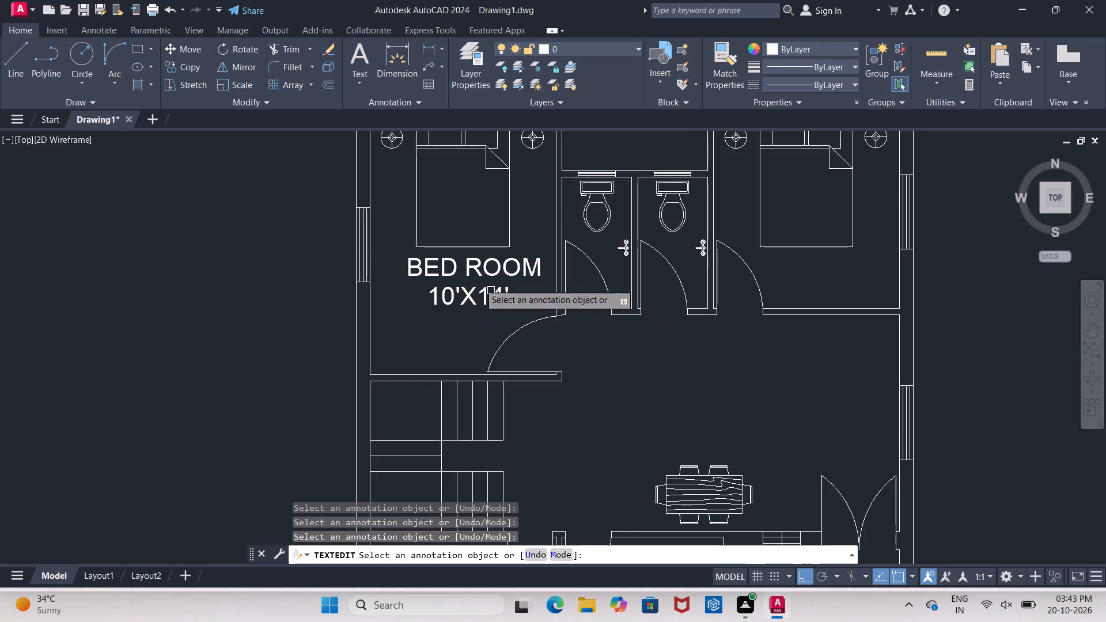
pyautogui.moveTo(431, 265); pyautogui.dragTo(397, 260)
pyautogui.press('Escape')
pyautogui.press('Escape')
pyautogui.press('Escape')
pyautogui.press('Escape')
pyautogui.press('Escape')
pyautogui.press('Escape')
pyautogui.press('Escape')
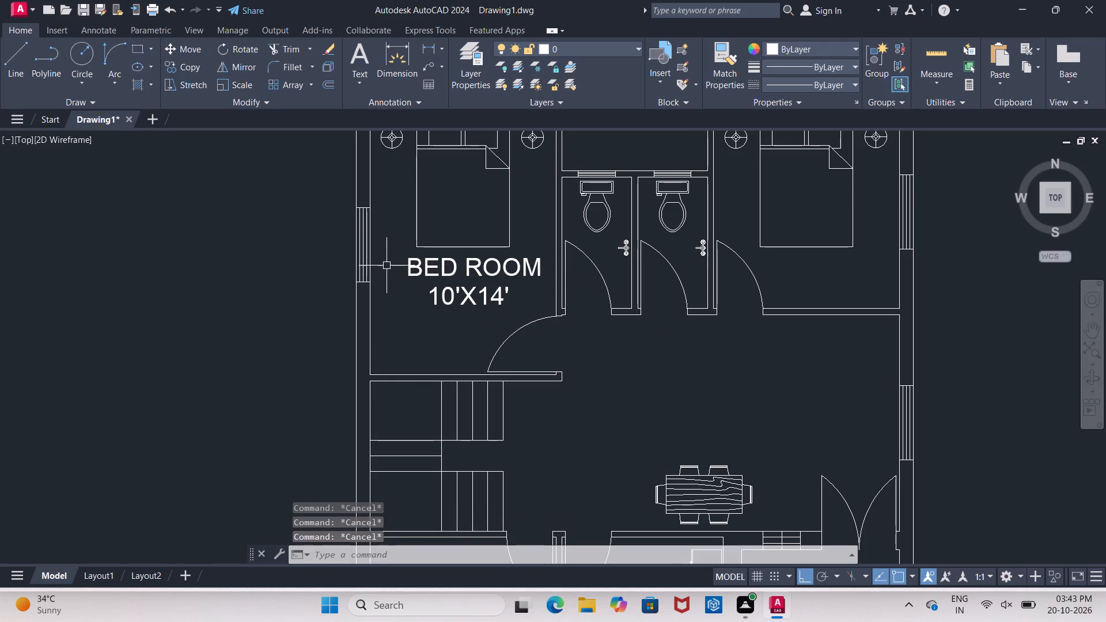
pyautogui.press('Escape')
# Set the text height of both the BED ROOM and 10'X14' lines in the upper-left bedroom to 9".
pyautogui.click(464, 294)
pyautogui.click(433, 267)
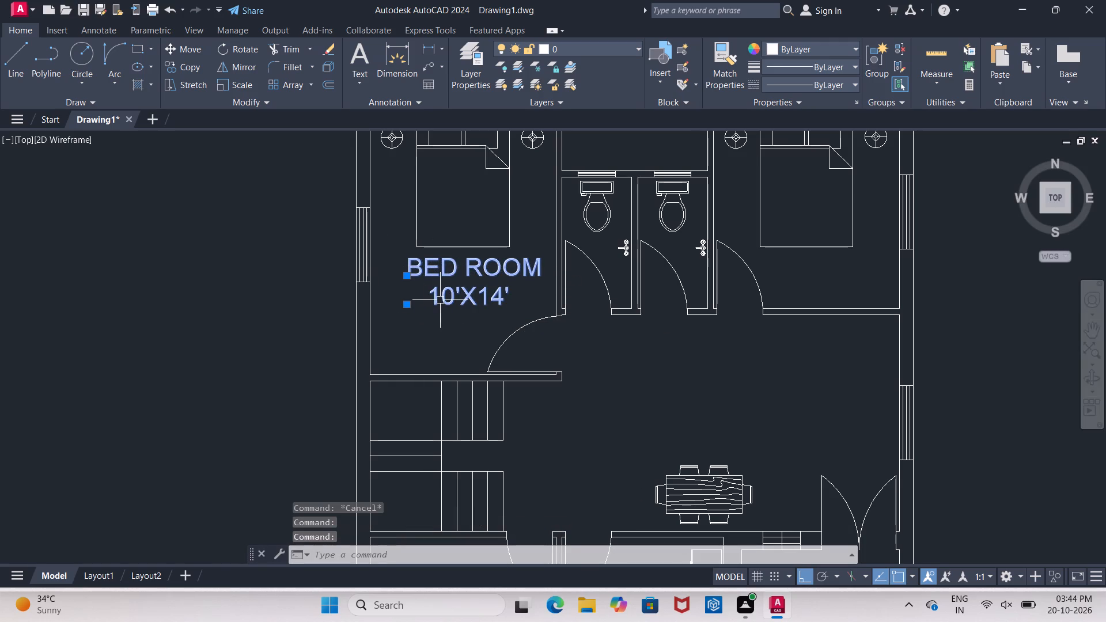
pyautogui.click(475, 278)
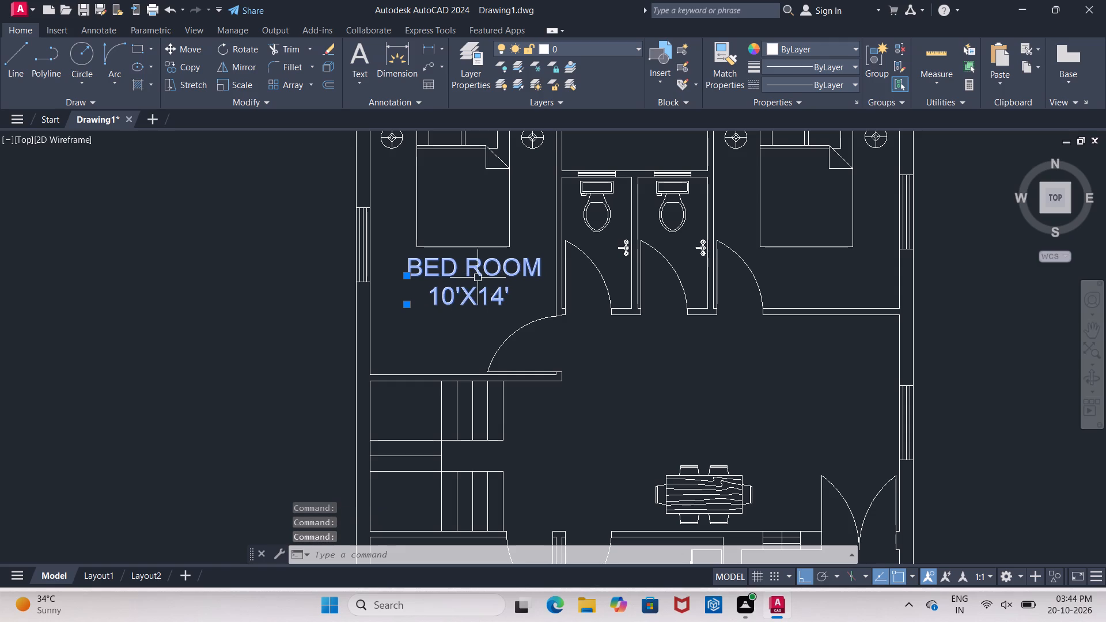
pyautogui.rightClick(478, 278)
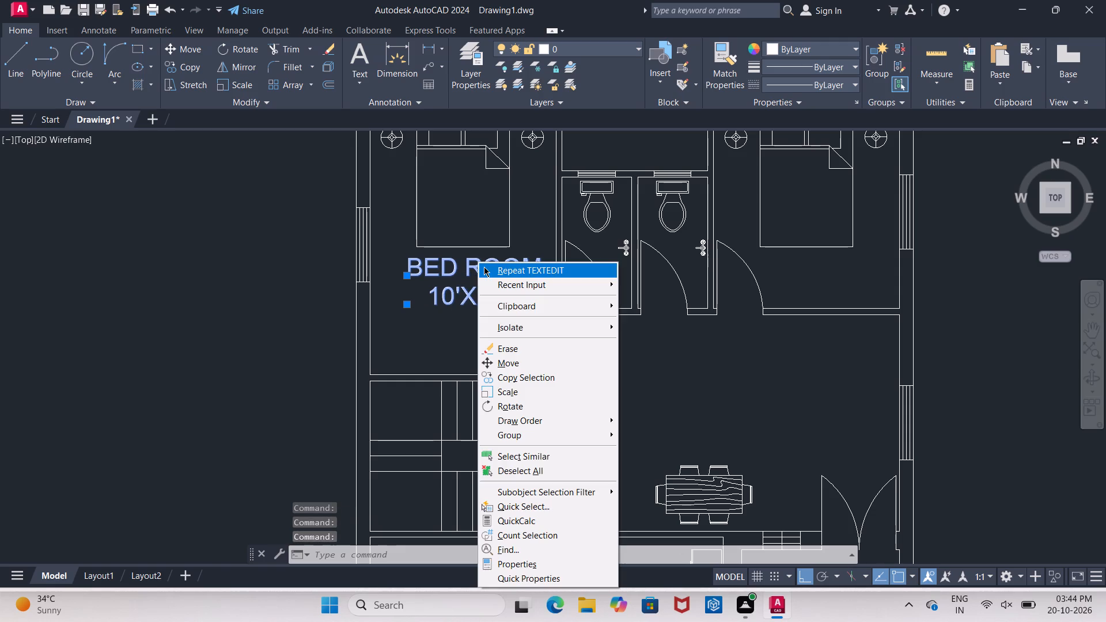
pyautogui.click(451, 269)
pyautogui.click(451, 269)
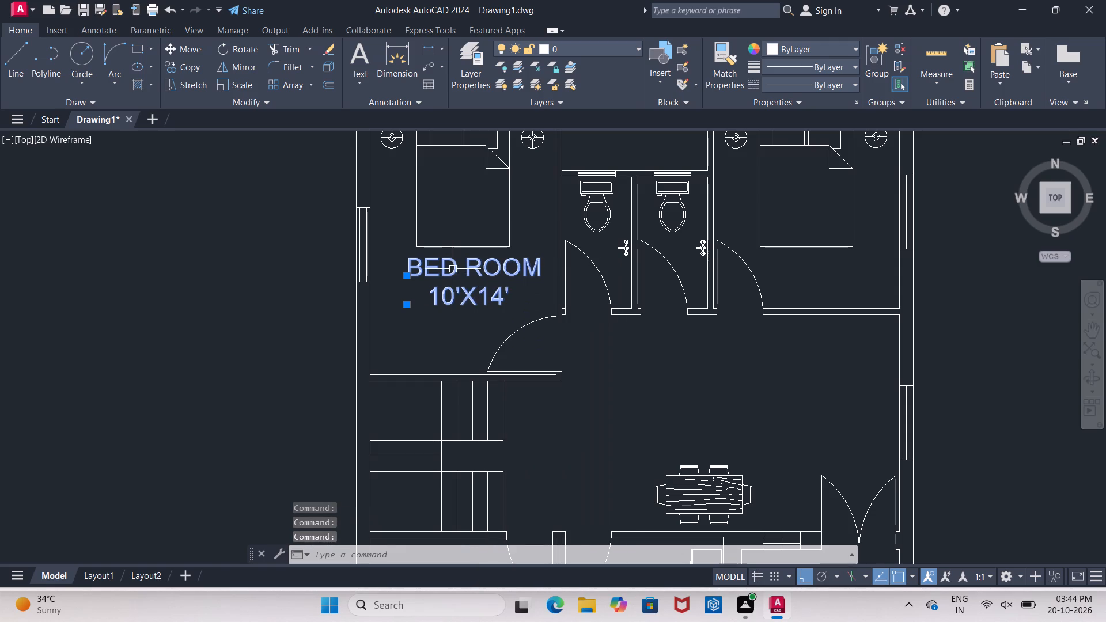
pyautogui.rightClick(436, 274)
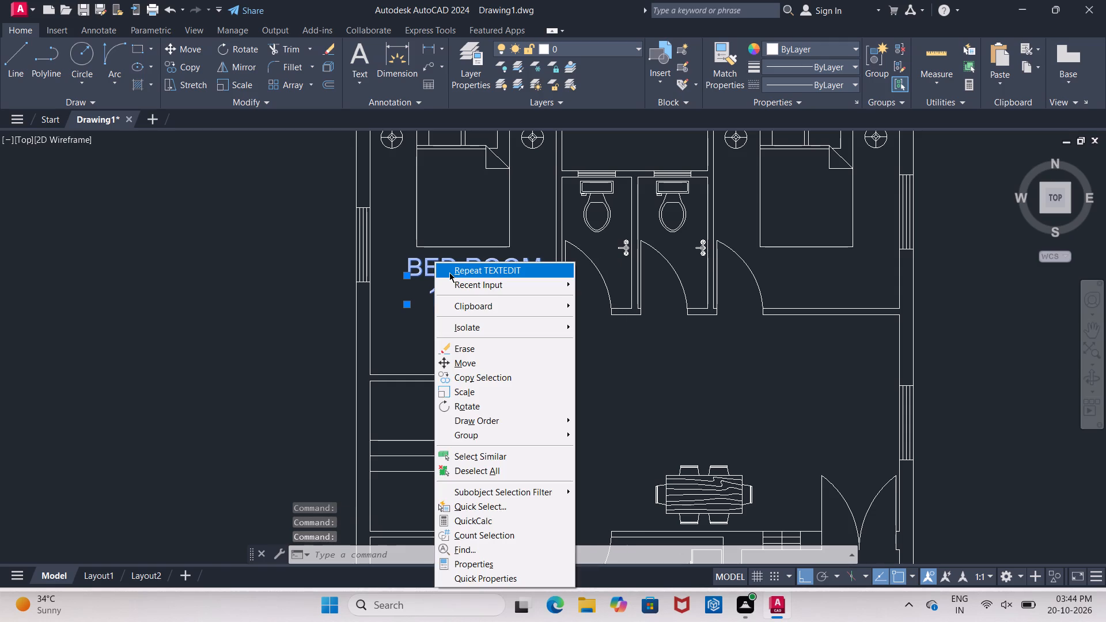
pyautogui.click(465, 564)
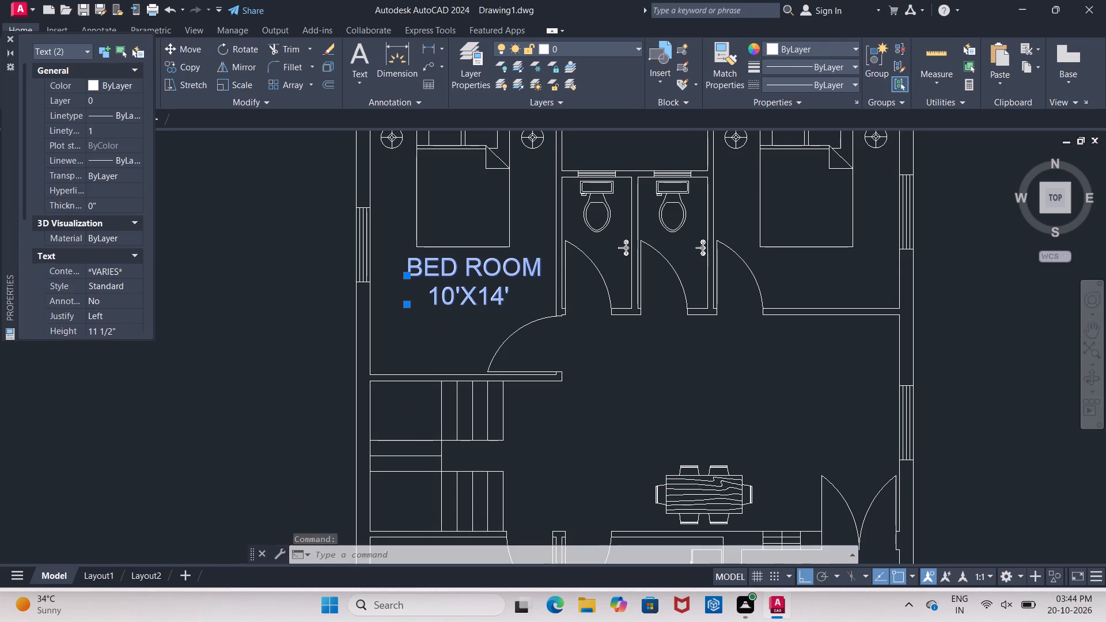
pyautogui.scroll(-3, 86, 208)
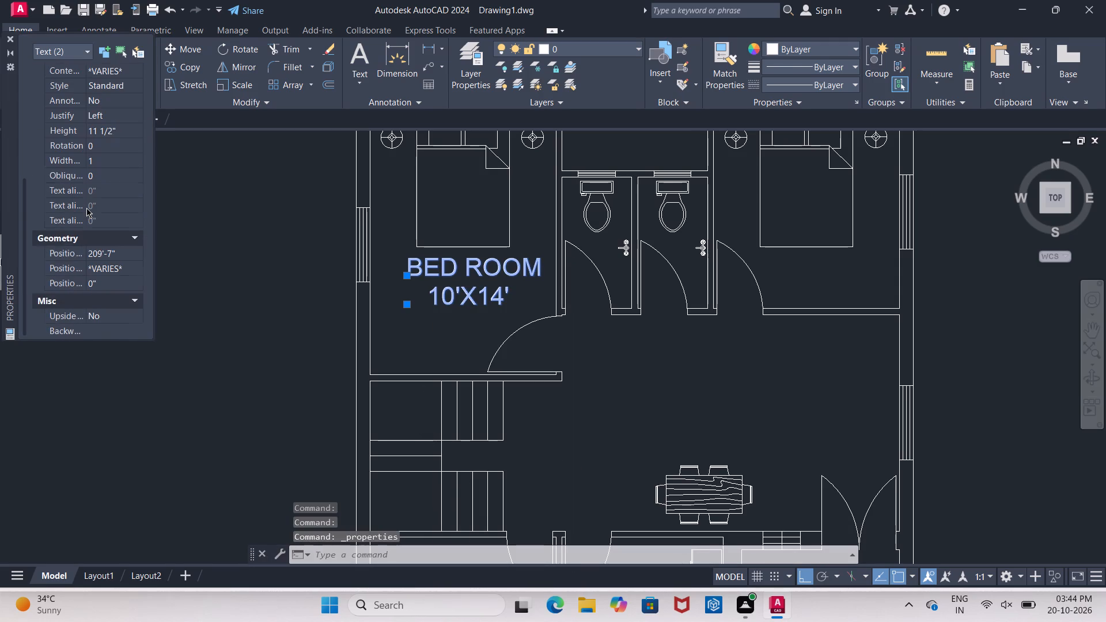
pyautogui.scroll(1, 86, 208)
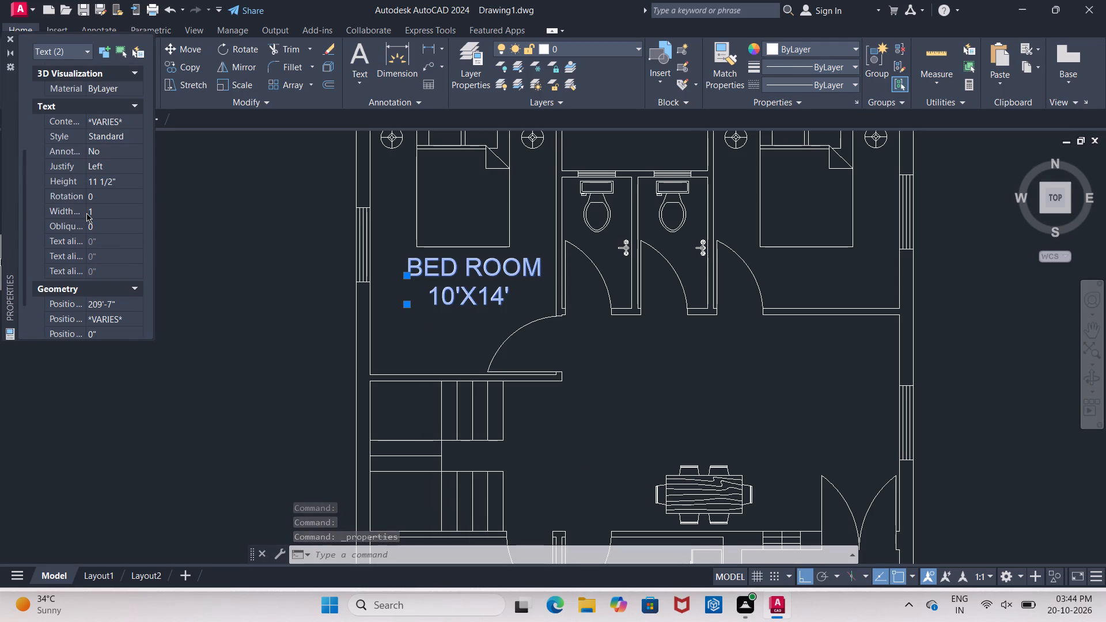
pyautogui.click(107, 183)
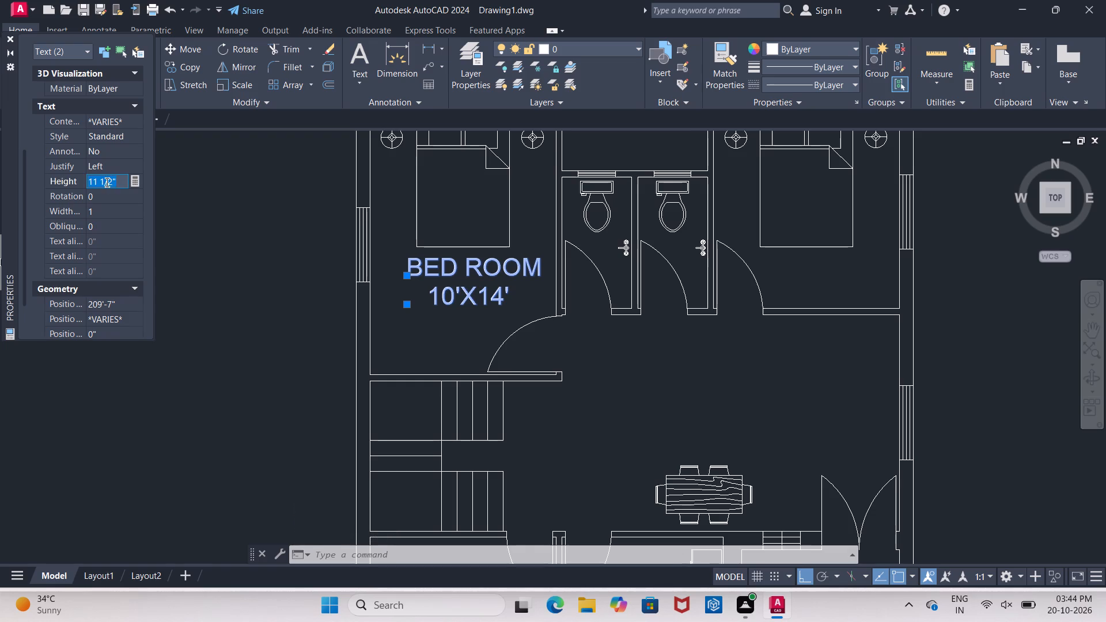
pyautogui.press('9')
pyautogui.hotkey('shift', '"')
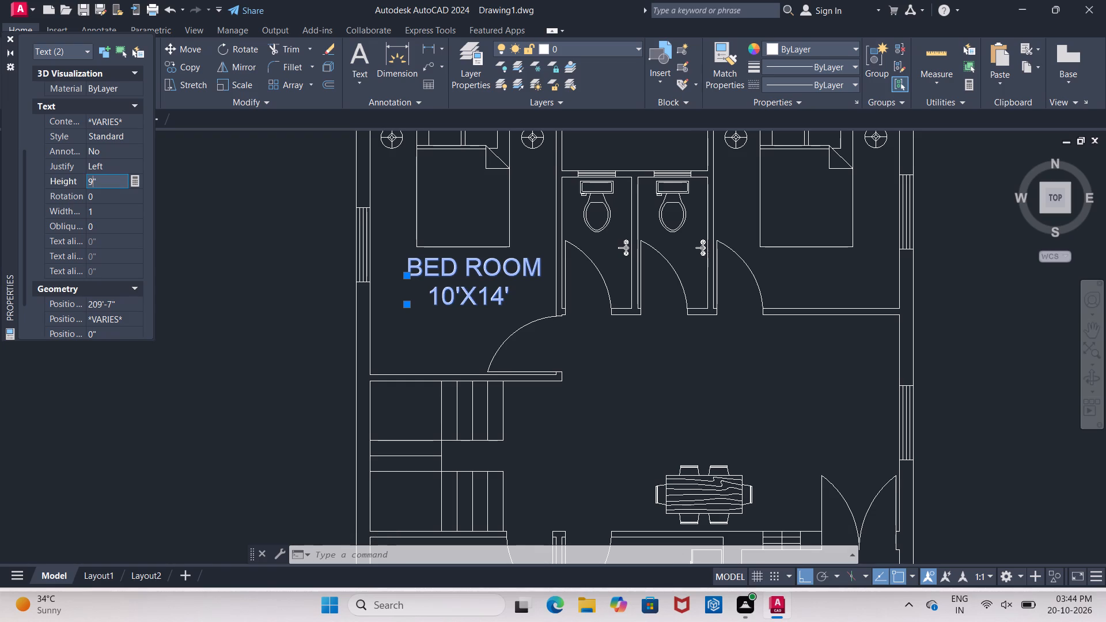
pyautogui.click(177, 209)
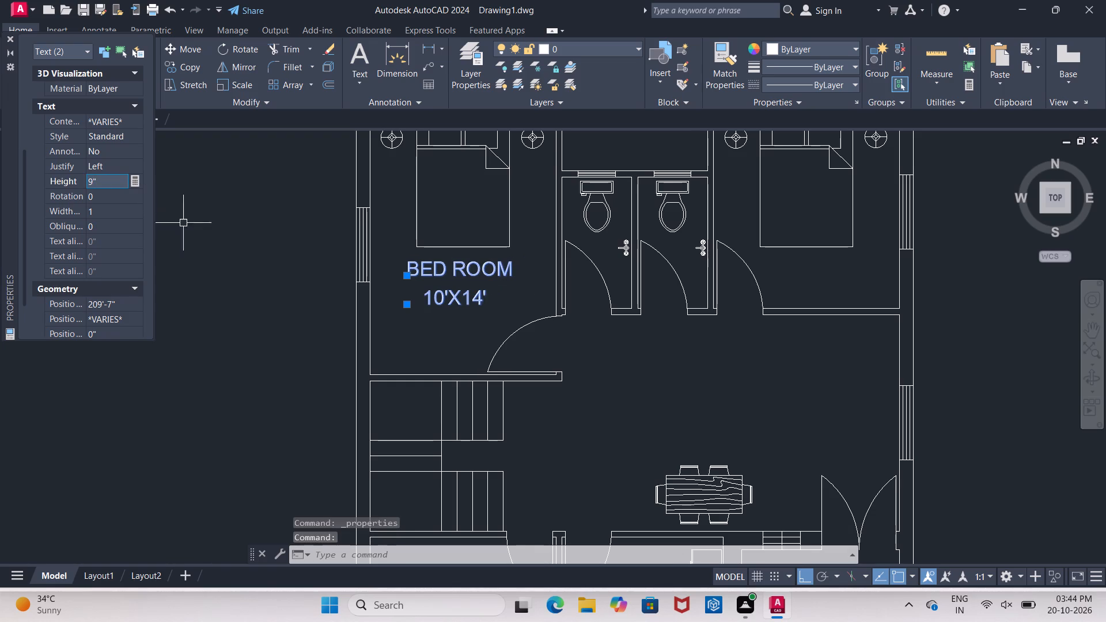
pyautogui.click(217, 254)
pyautogui.press('Escape')
pyautogui.press('Escape')
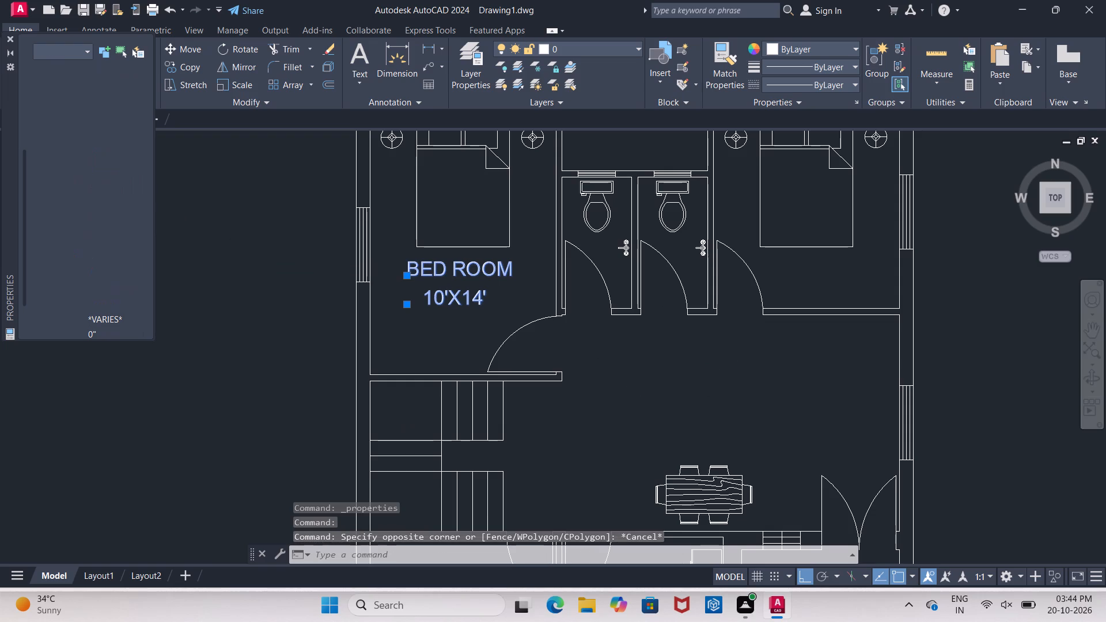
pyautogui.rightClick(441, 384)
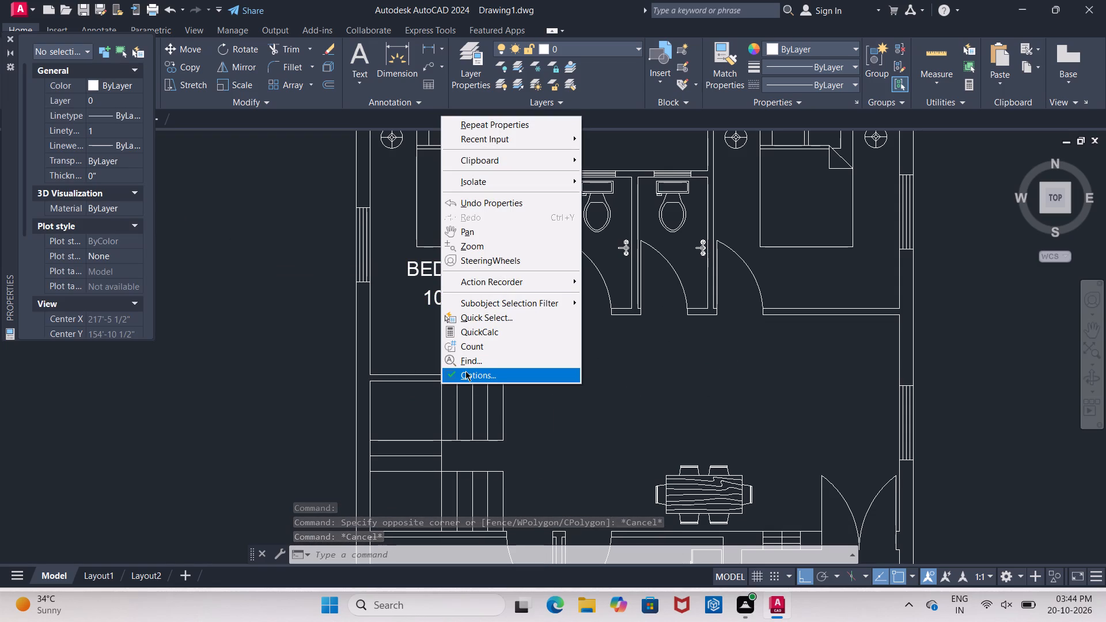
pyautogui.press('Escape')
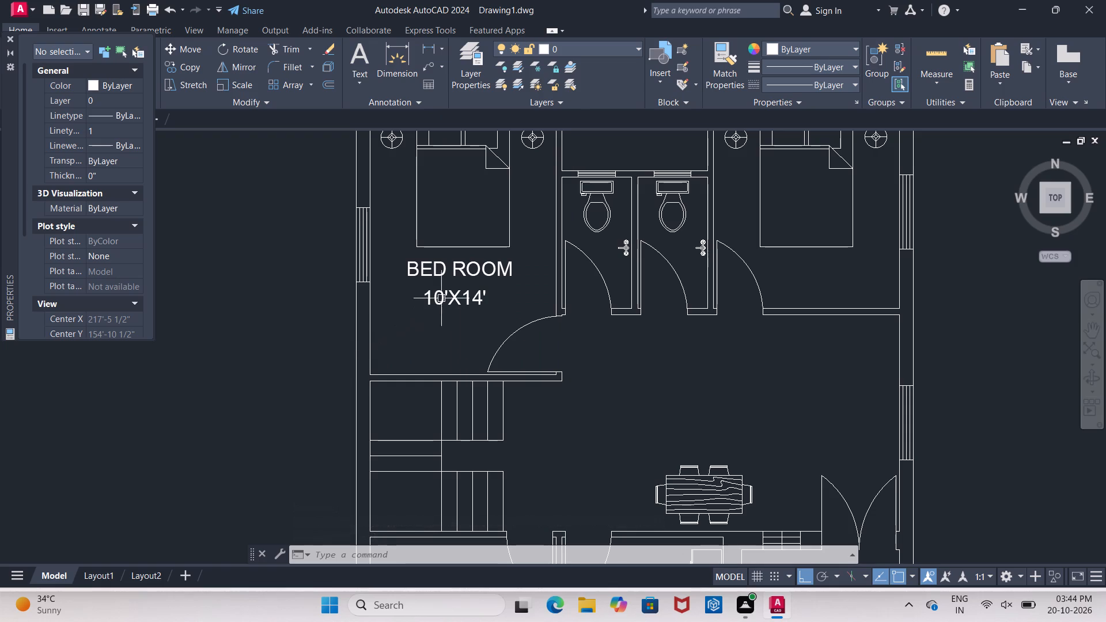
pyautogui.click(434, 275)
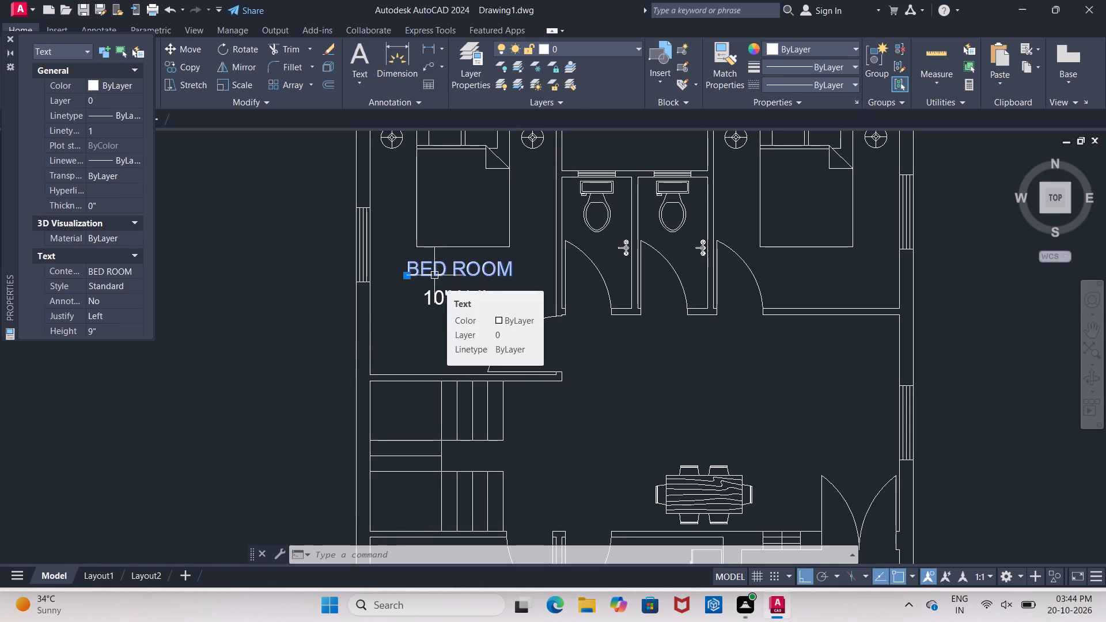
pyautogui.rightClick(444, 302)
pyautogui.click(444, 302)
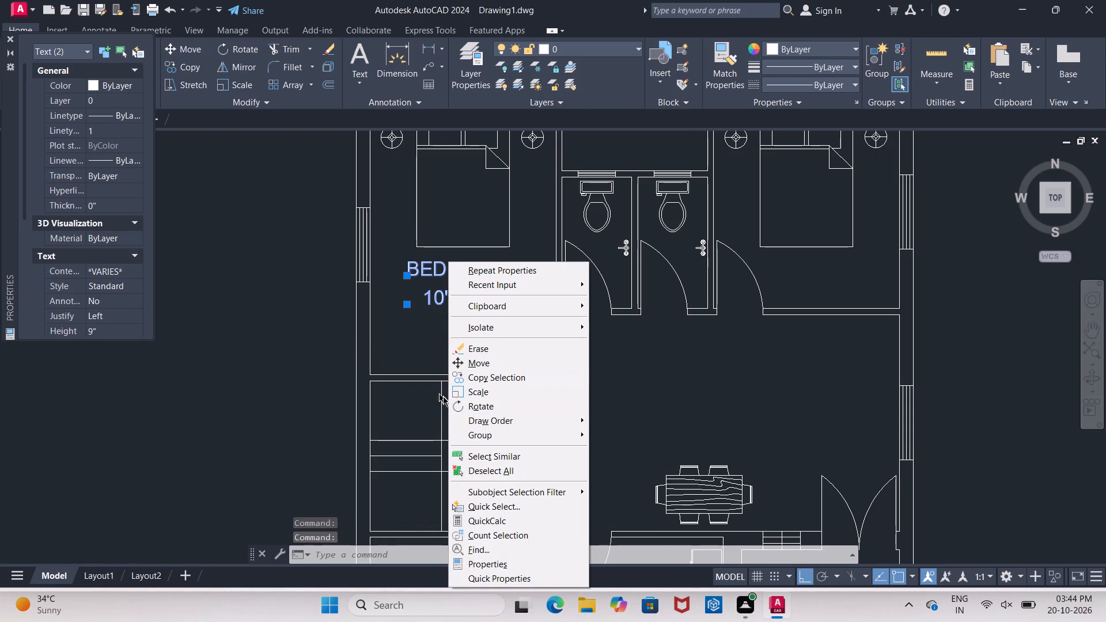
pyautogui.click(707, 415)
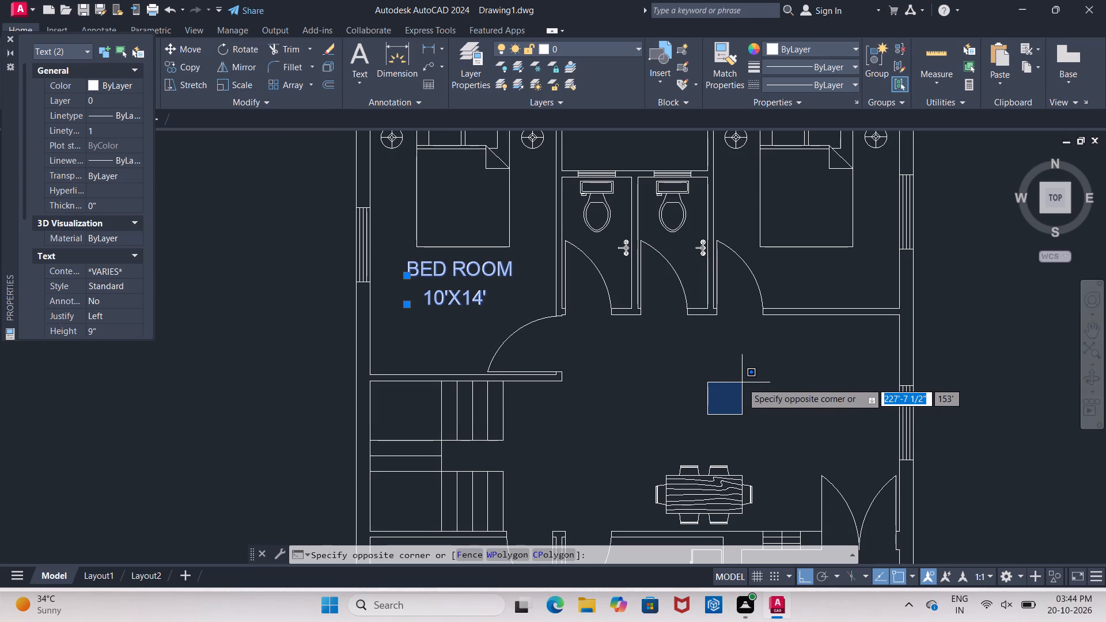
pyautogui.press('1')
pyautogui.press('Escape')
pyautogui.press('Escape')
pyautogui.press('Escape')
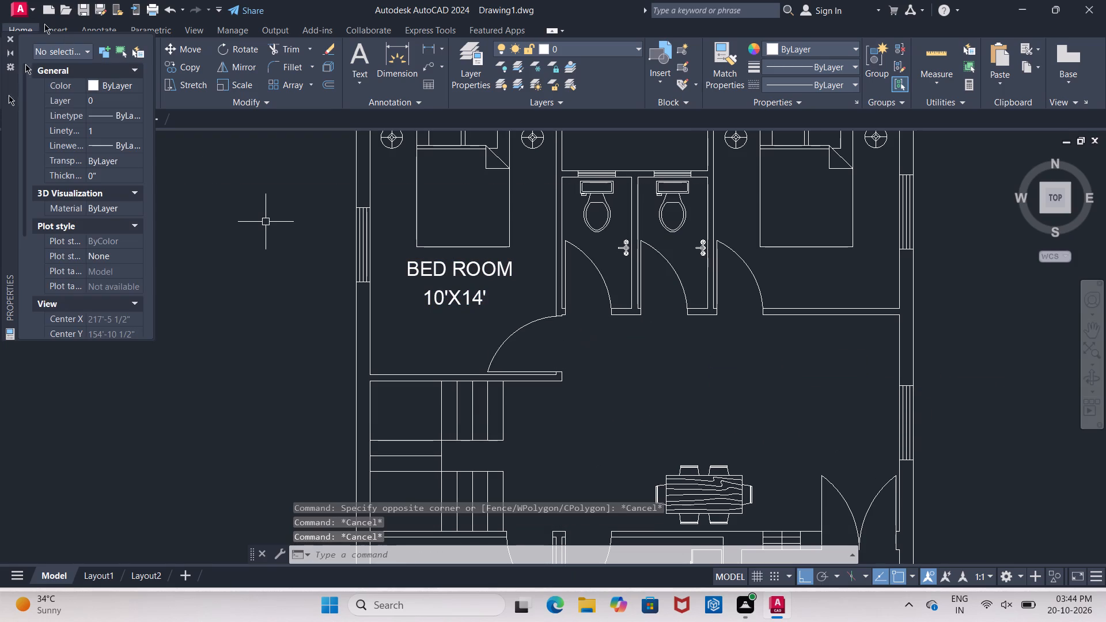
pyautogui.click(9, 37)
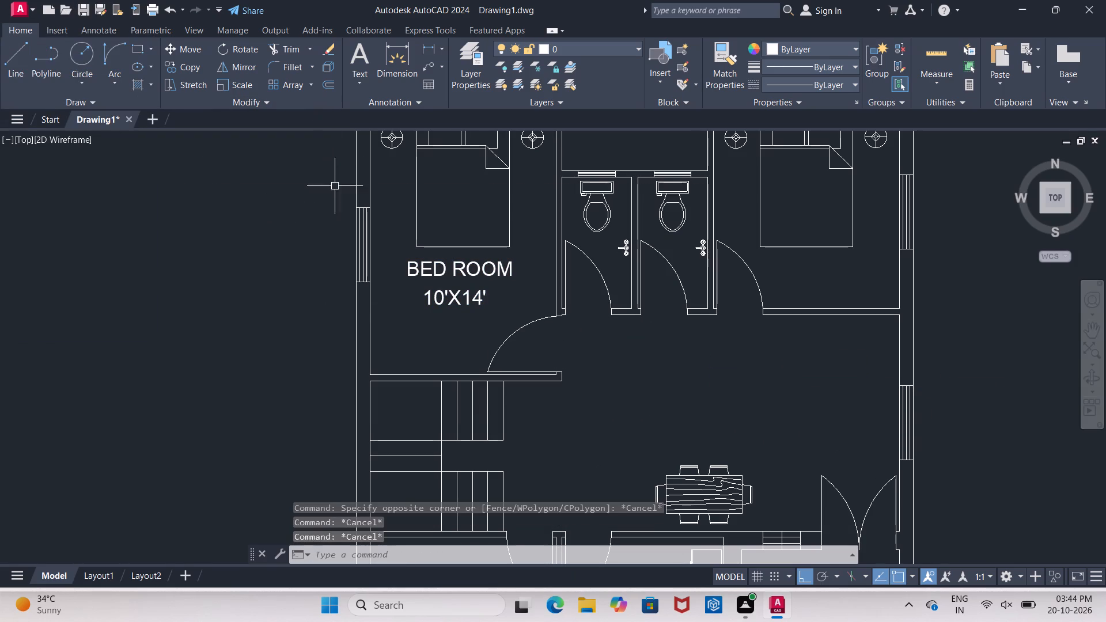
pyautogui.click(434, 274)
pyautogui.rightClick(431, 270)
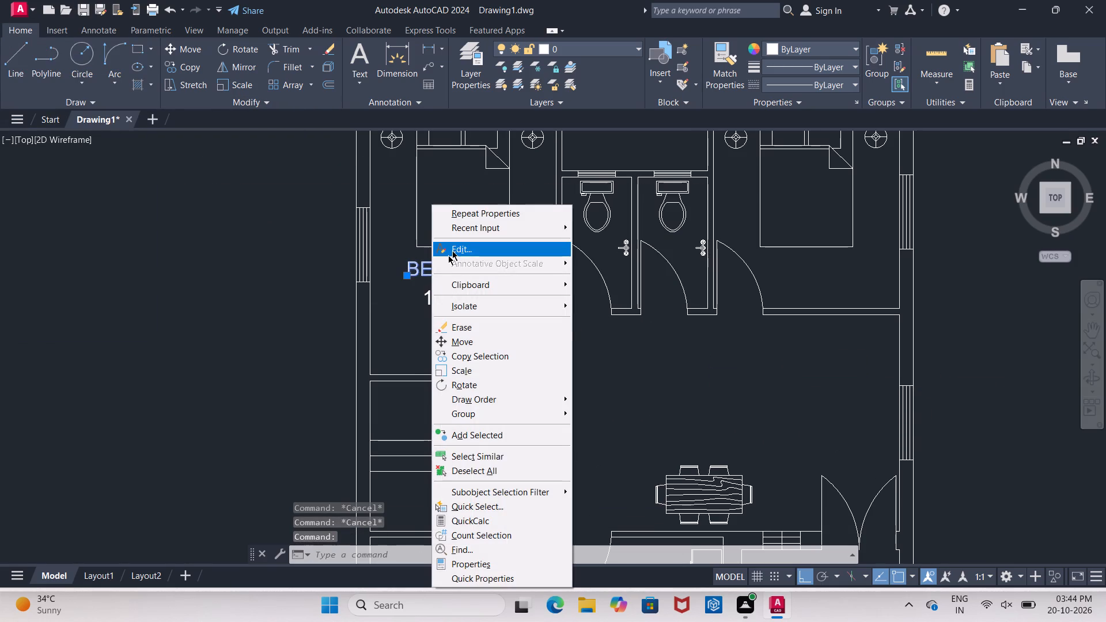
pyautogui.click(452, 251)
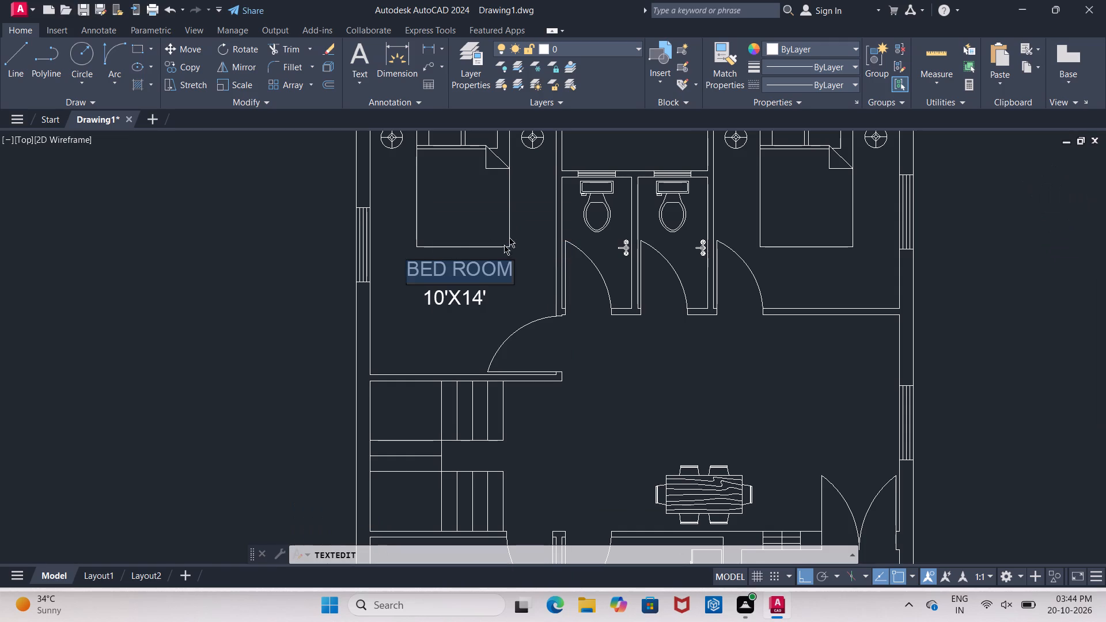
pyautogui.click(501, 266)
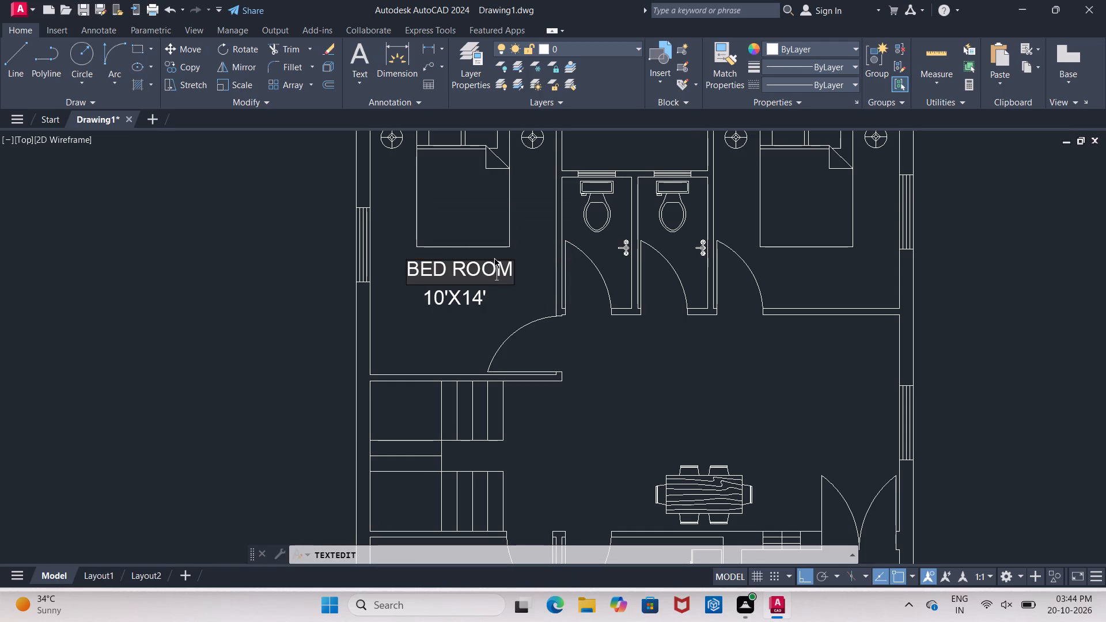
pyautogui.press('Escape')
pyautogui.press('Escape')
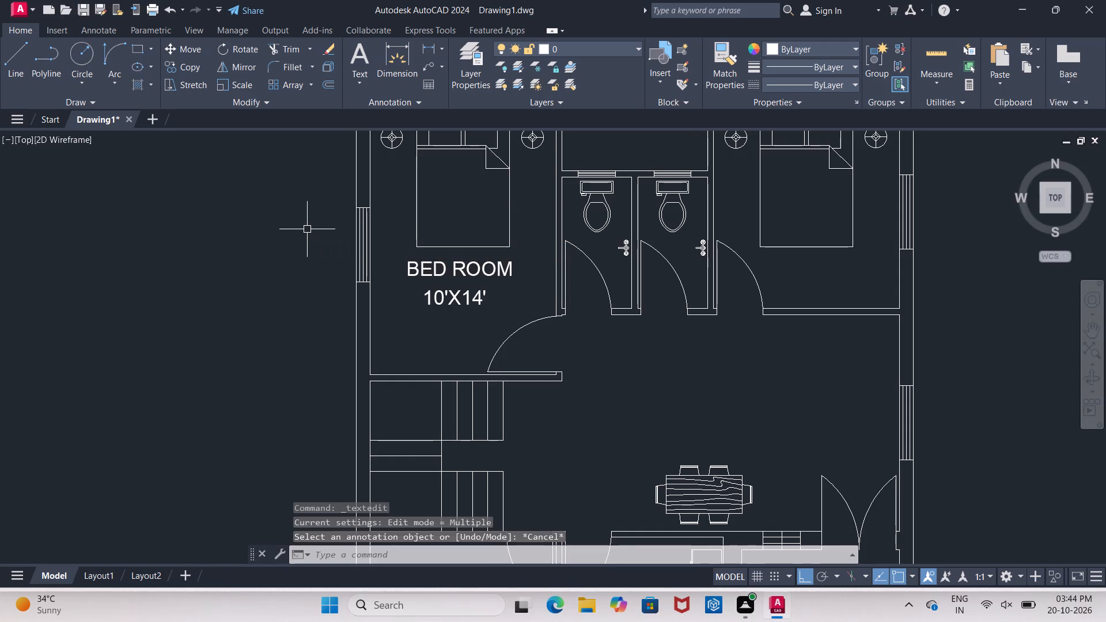
# Copy the two-line BED ROOM 10'X14' label straight across to below the bed in the upper-right bedroom.
pyautogui.scroll(-1, 957, 278)
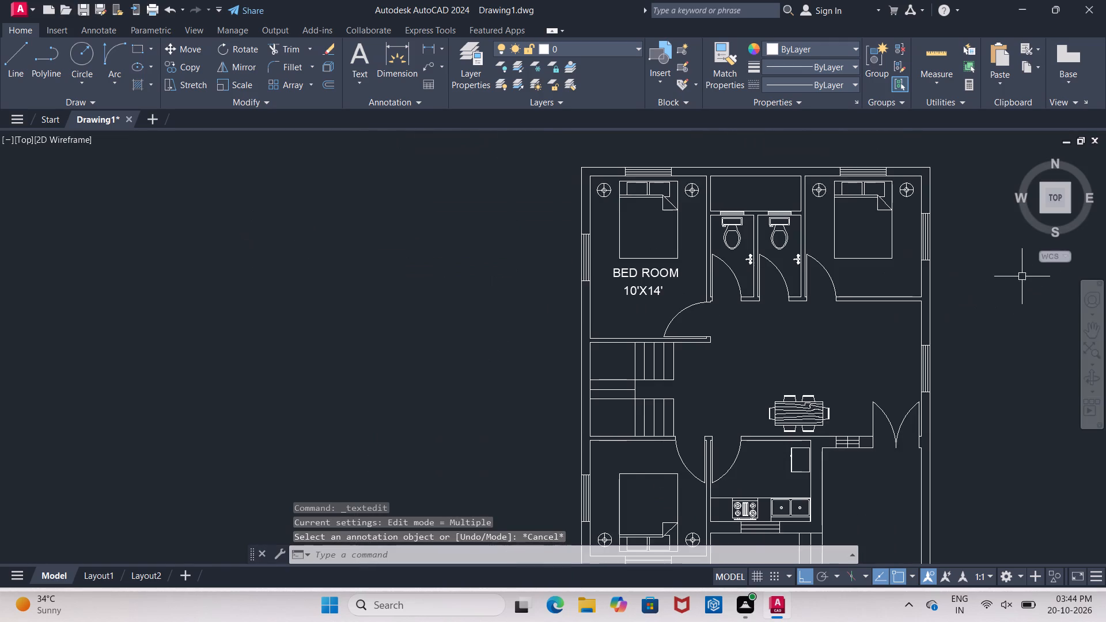
pyautogui.scroll(2, 1028, 270)
pyautogui.scroll(-1, 556, 342)
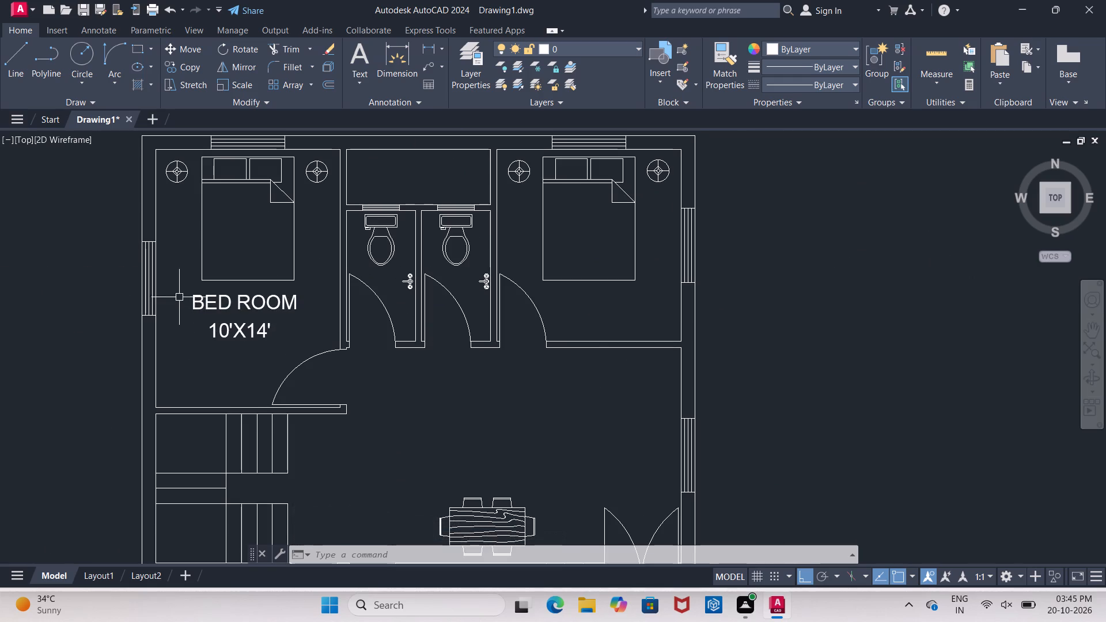
pyautogui.click(179, 296)
pyautogui.click(289, 350)
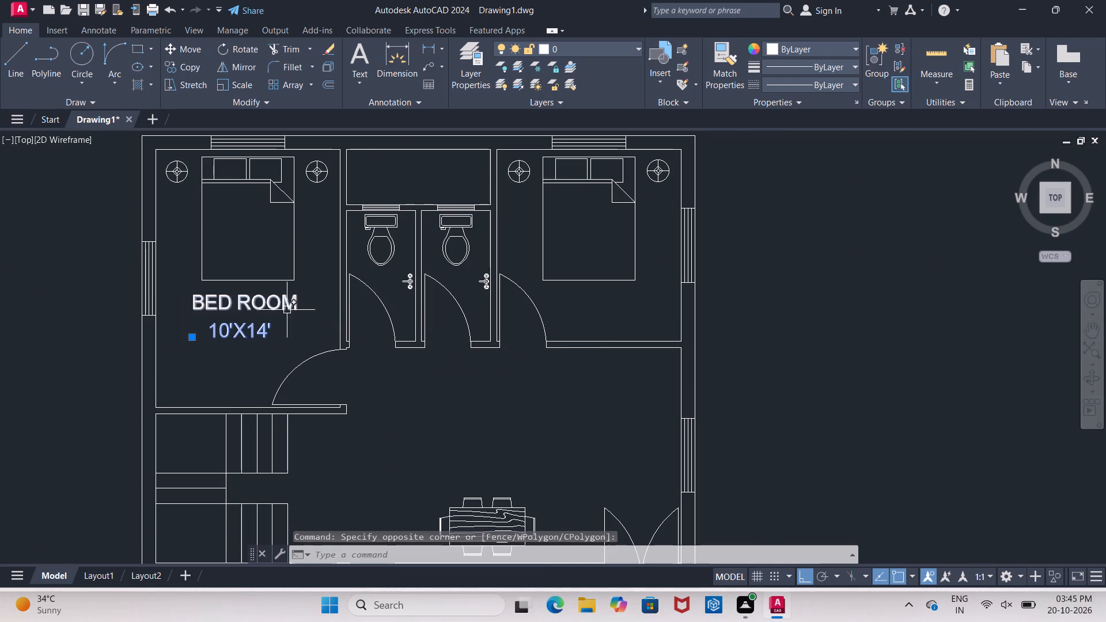
pyautogui.click(287, 310)
pyautogui.press('c')
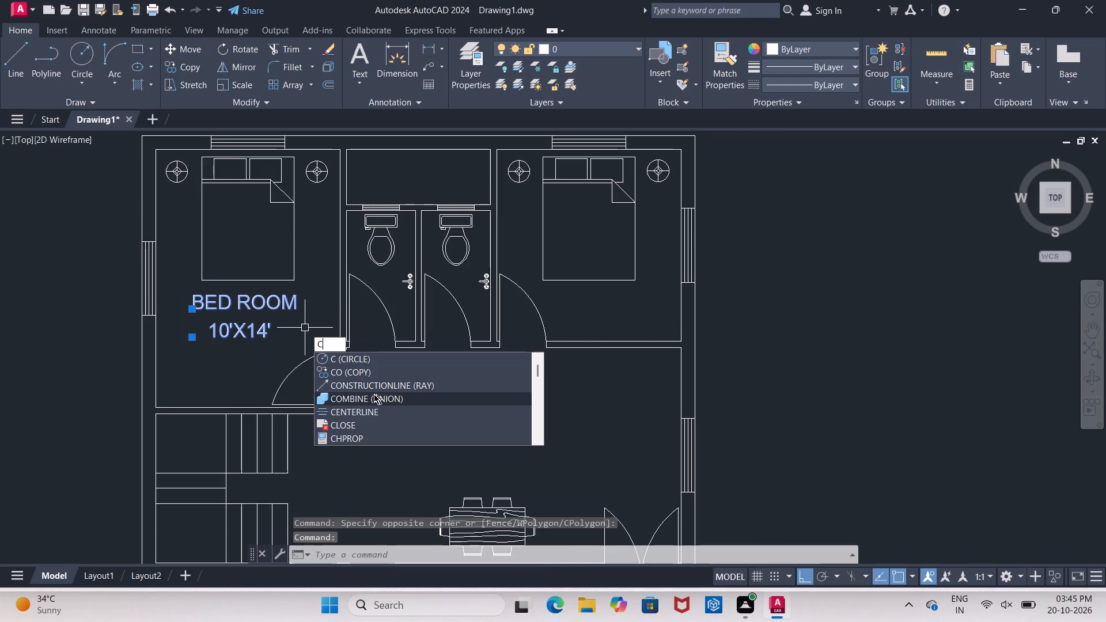
pyautogui.click(357, 373)
pyautogui.click(192, 297)
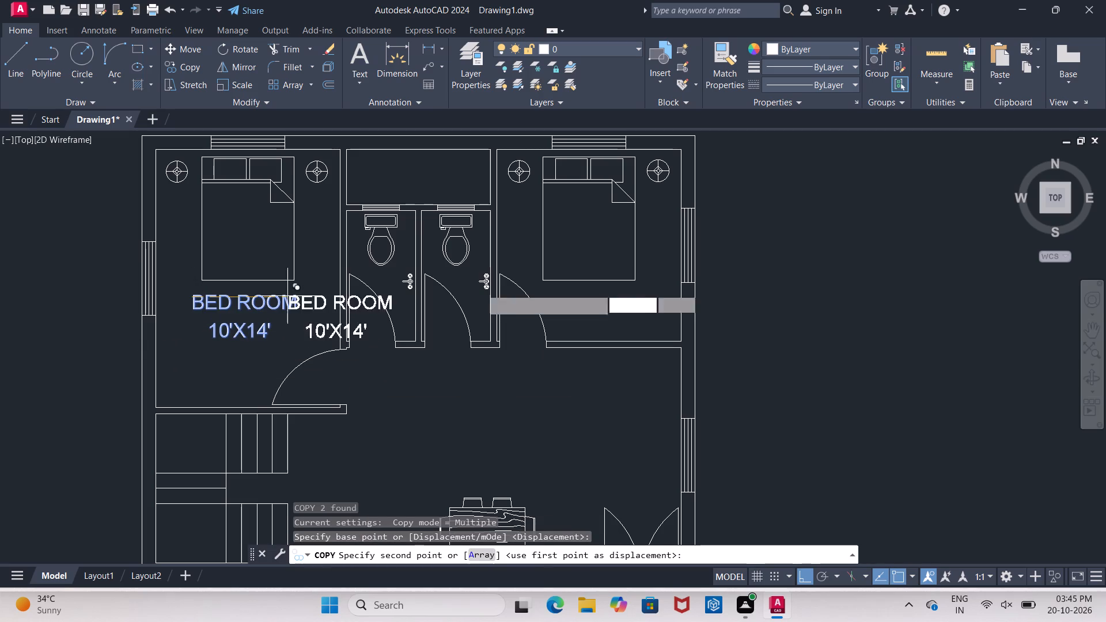
pyautogui.scroll(3, 604, 282)
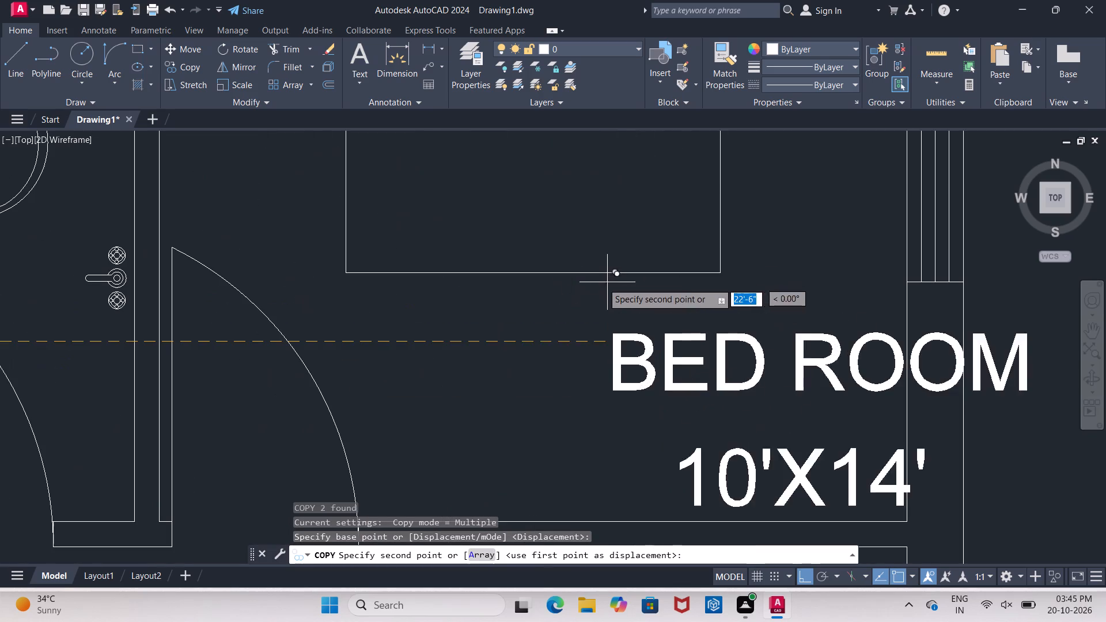
pyautogui.click(416, 305)
# With polar tracking on instead of ortho, place another copy of the label above the bed in the lower-left bedroom.
pyautogui.scroll(-5, 503, 233)
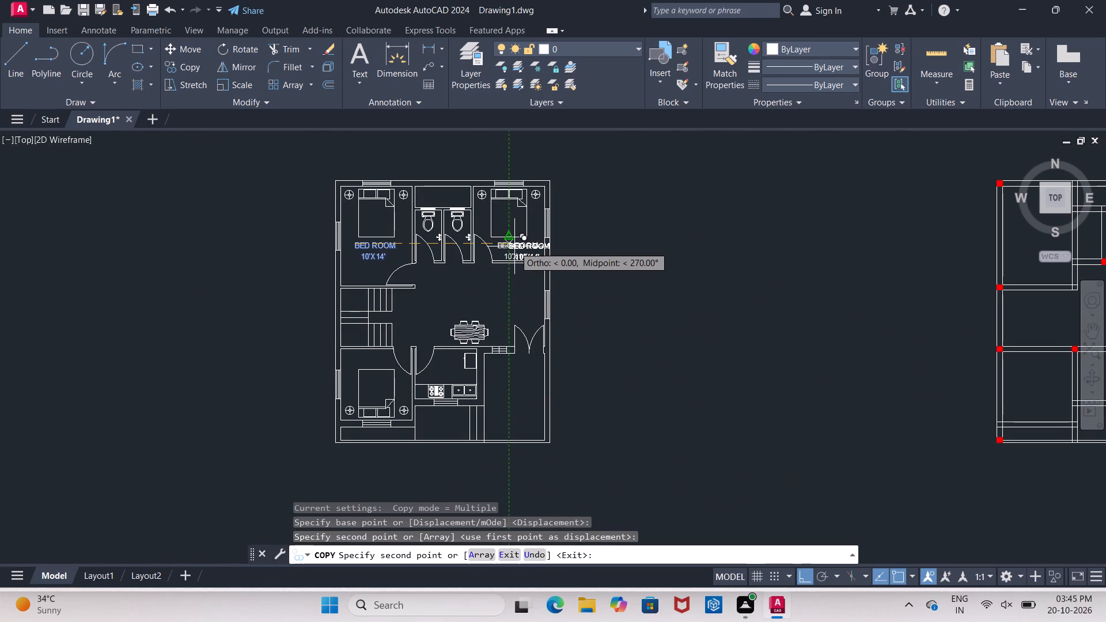
pyautogui.scroll(5, 366, 365)
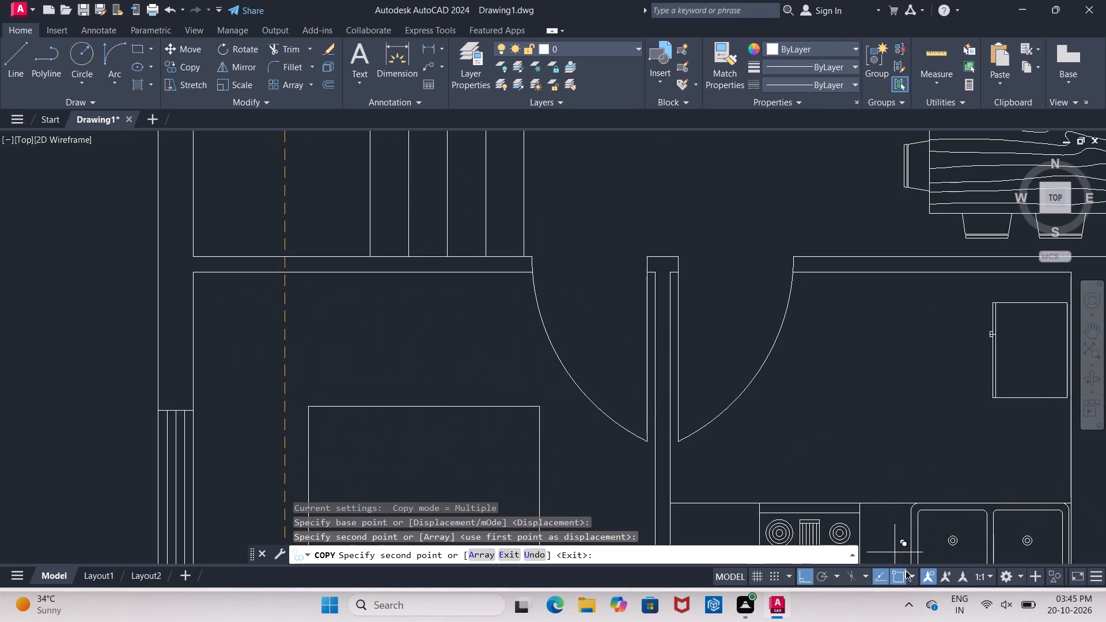
pyautogui.click(825, 577)
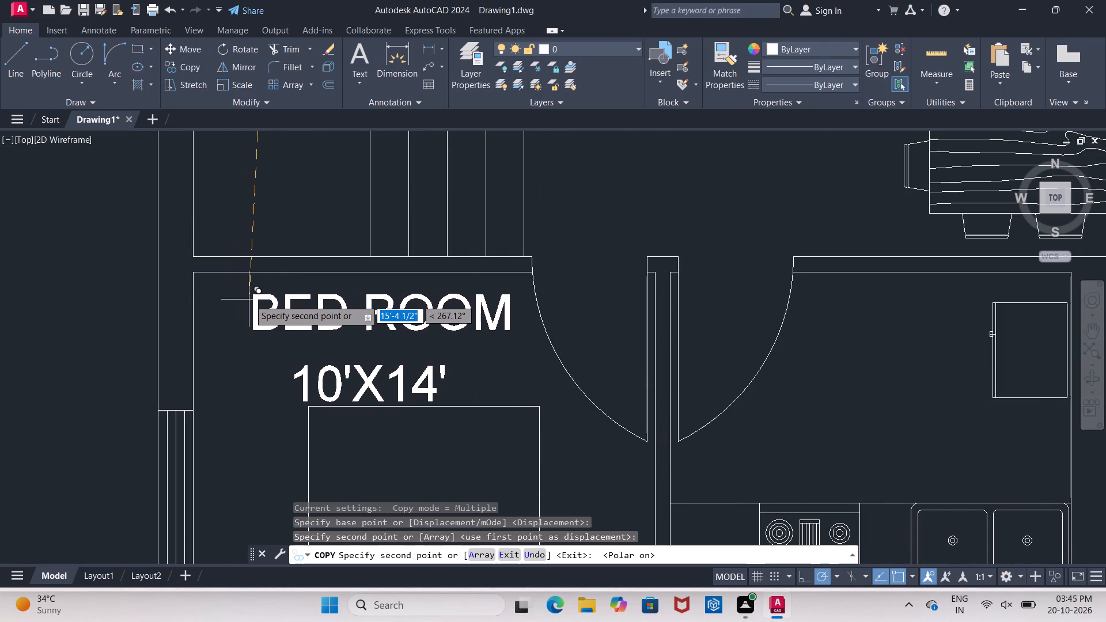
pyautogui.click(239, 298)
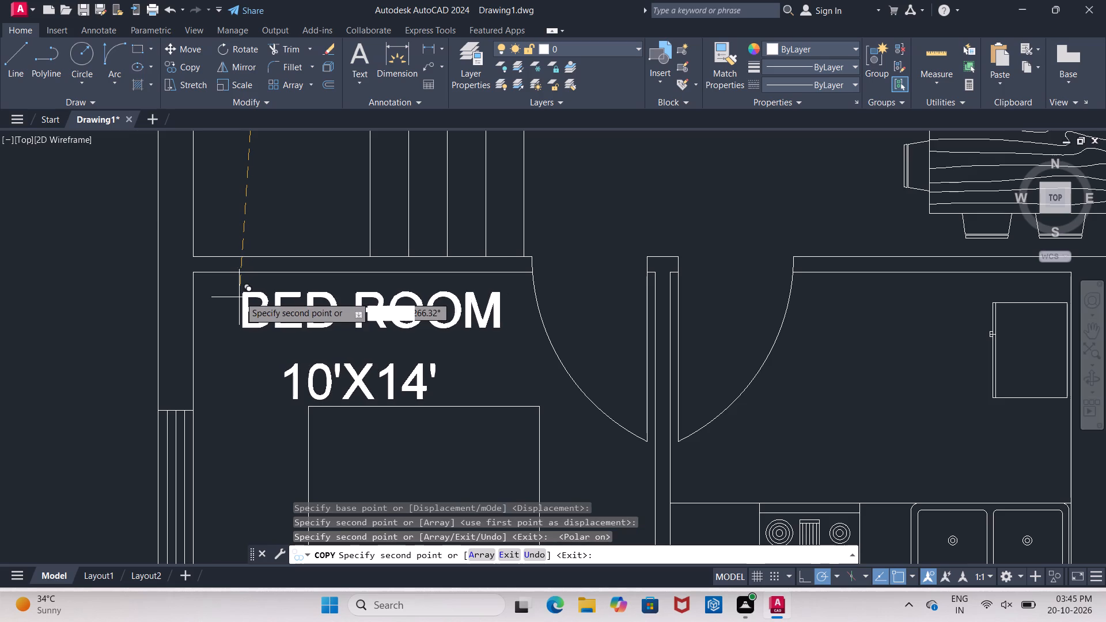
# Place another copy of the BED ROOM 10'X14' label in the central hall above the dining table.
pyautogui.scroll(-4, 234, 304)
pyautogui.scroll(3, 312, 274)
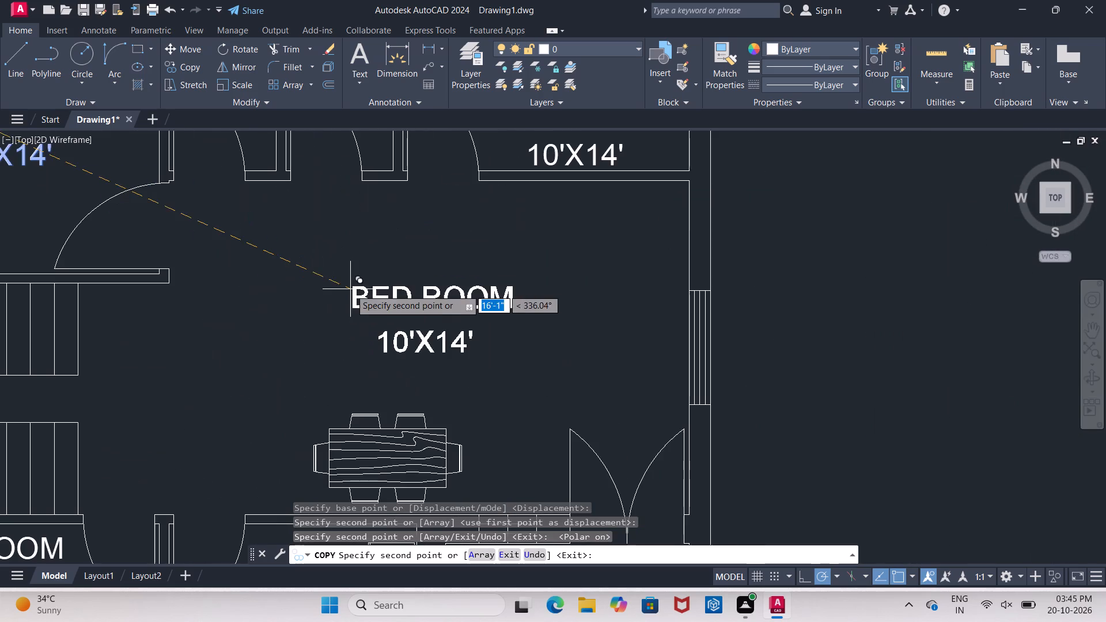
pyautogui.click(347, 293)
pyautogui.scroll(-3, 359, 276)
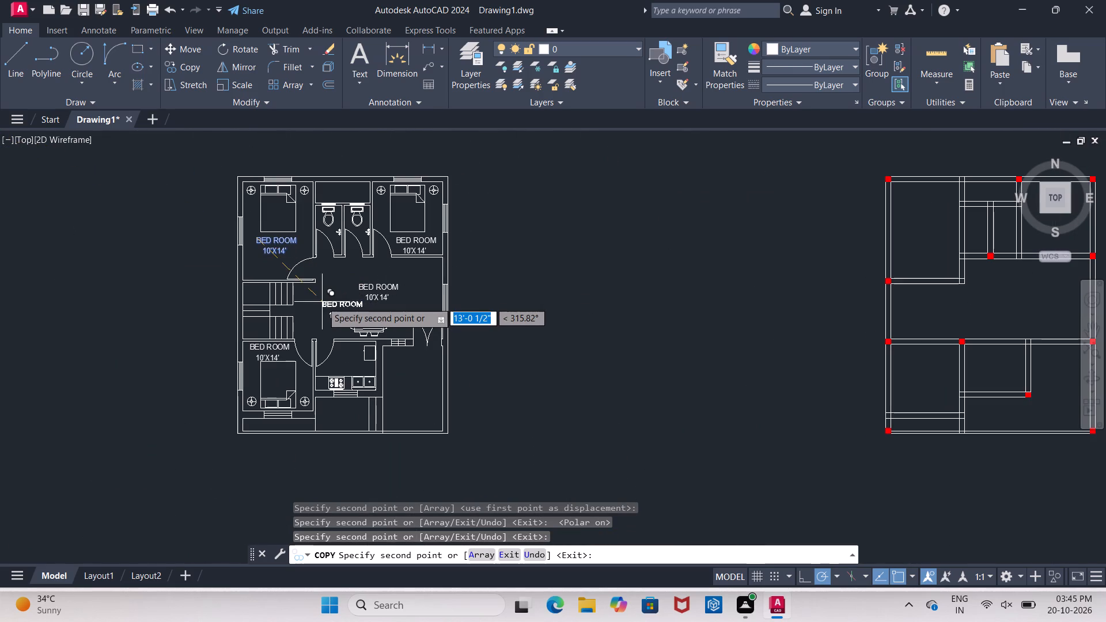
# Place another copy of the BED ROOM 10'X14' label in the small room above the two toilets, between the upper bedrooms.
pyautogui.scroll(5, 325, 187)
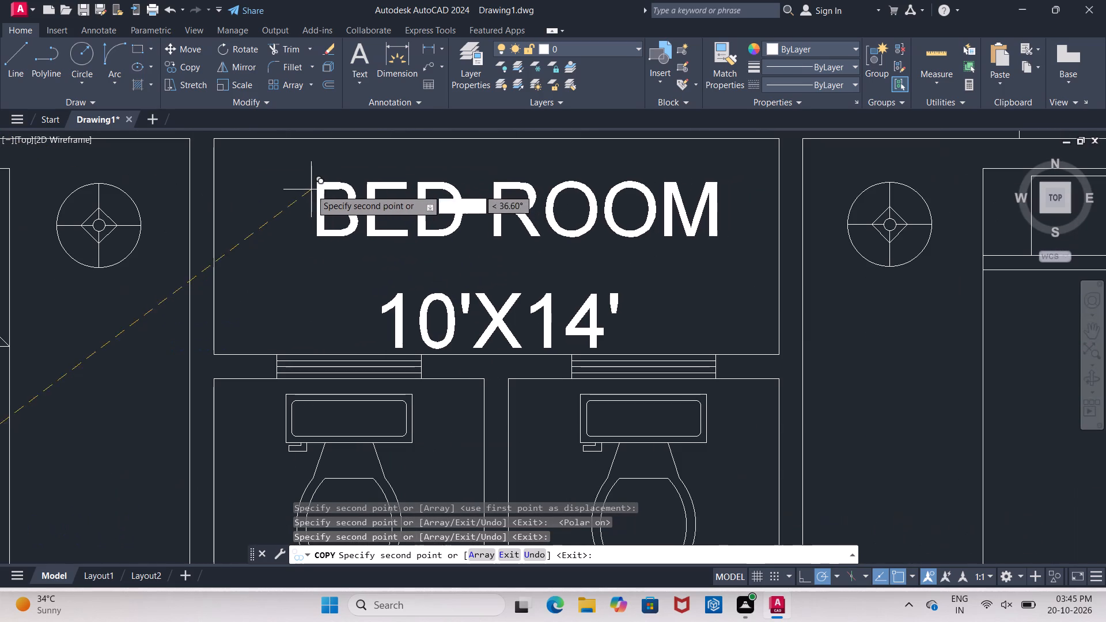
pyautogui.click(294, 177)
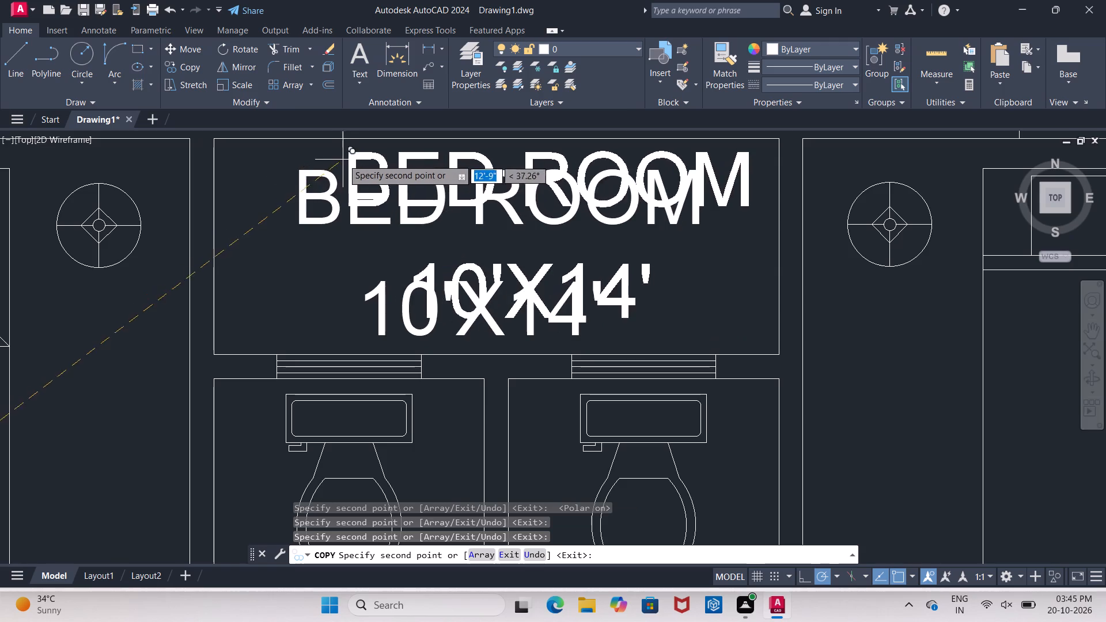
# Place another copy of the BED ROOM 10'X14' label in the middle of the large lower-right room beside the kitchen.
pyautogui.scroll(-2, 333, 160)
pyautogui.scroll(-4, 350, 217)
pyautogui.scroll(3, 355, 310)
pyautogui.scroll(1, 490, 422)
pyautogui.scroll(-3, 469, 278)
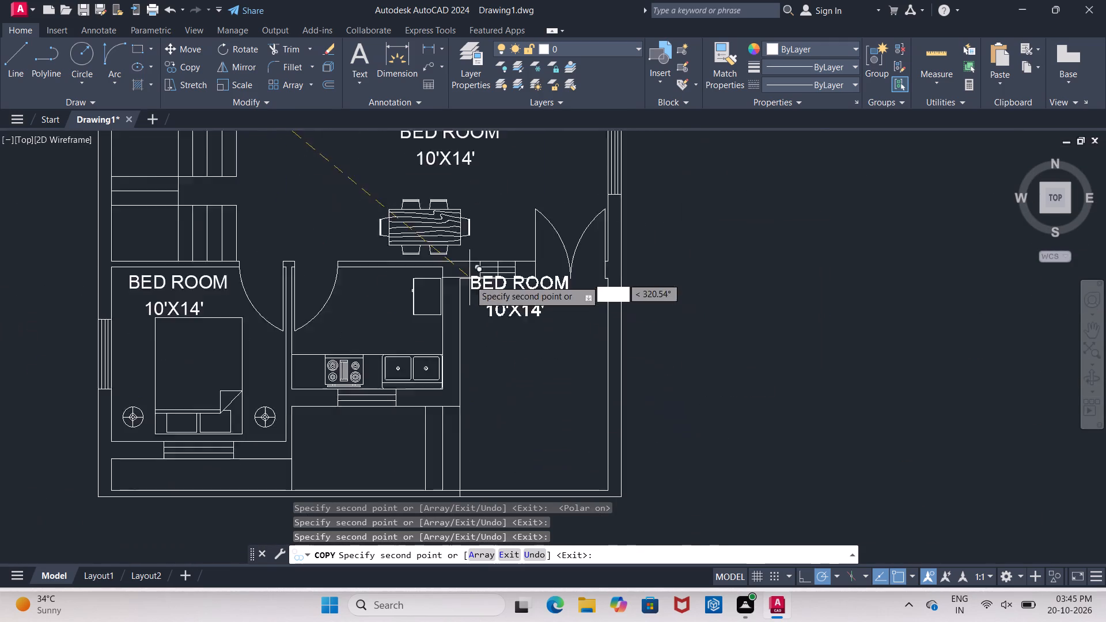
pyautogui.scroll(3, 491, 314)
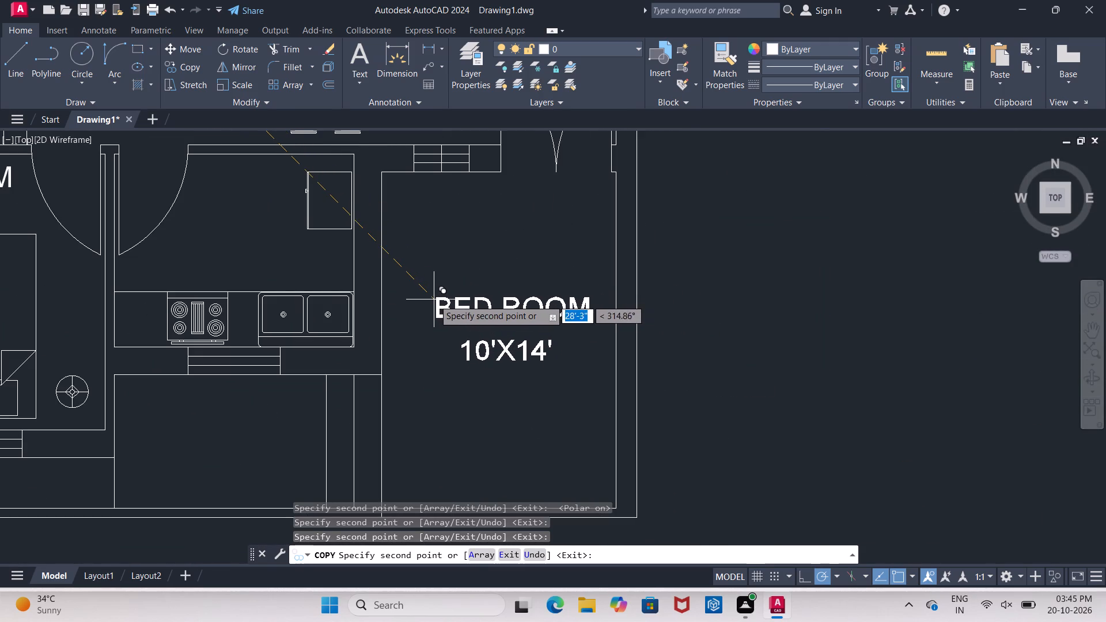
pyautogui.click(434, 299)
# Place another copy of the BED ROOM 10'X14' label in the kitchen, above the stove and sink counter.
pyautogui.scroll(4, 161, 216)
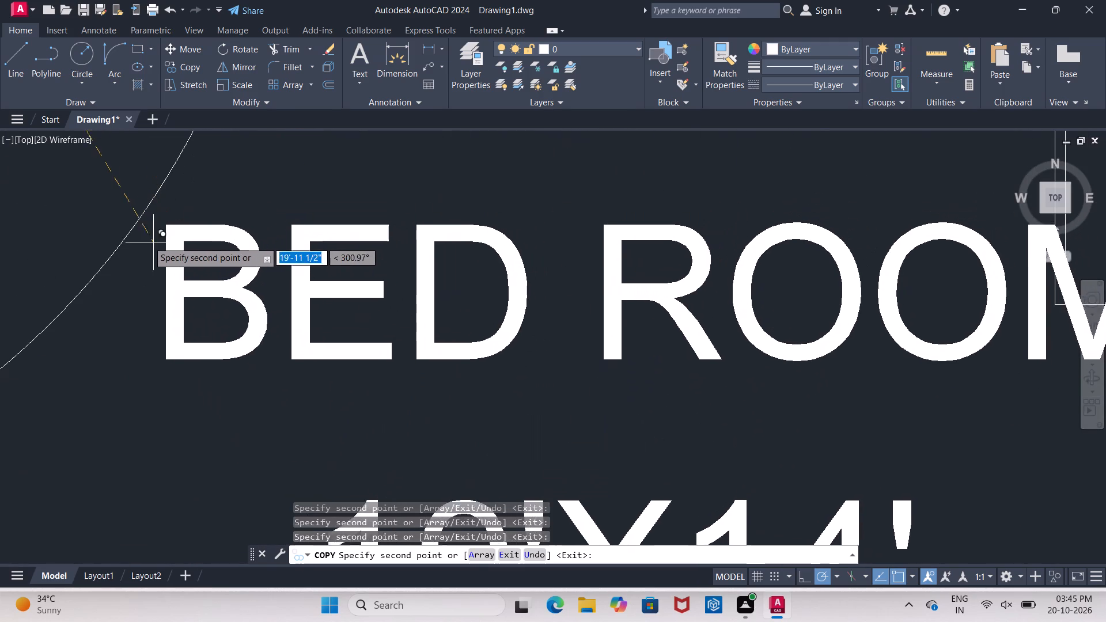
pyautogui.scroll(-3, 147, 234)
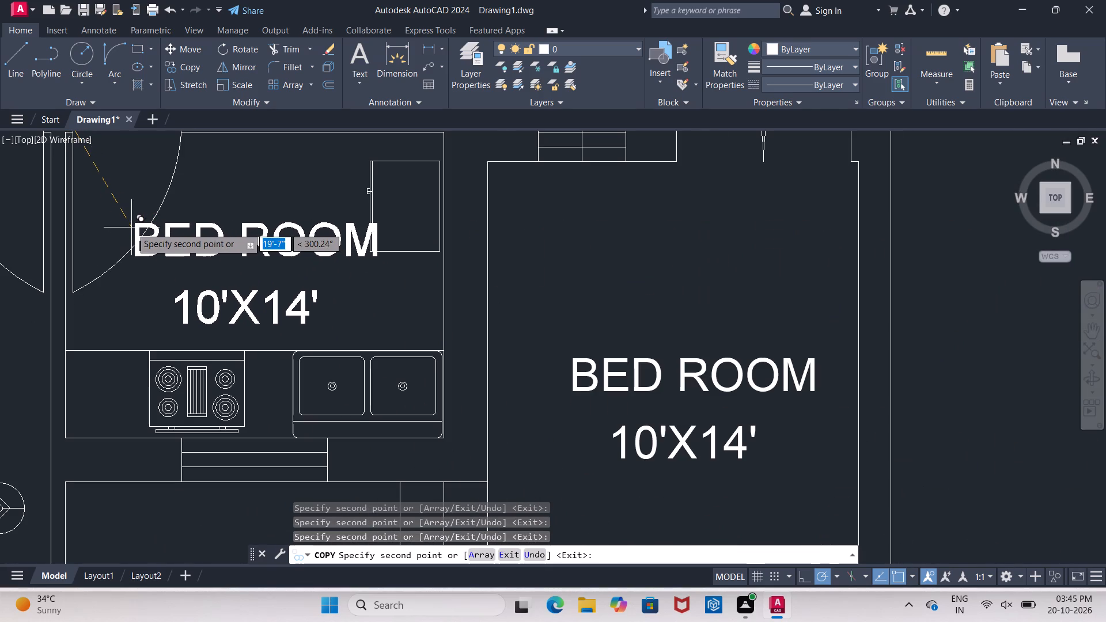
pyautogui.click(131, 226)
# Place a last copy of the BED ROOM 10'X14' label in the small room below the kitchen and finish copying.
pyautogui.scroll(-3, 268, 196)
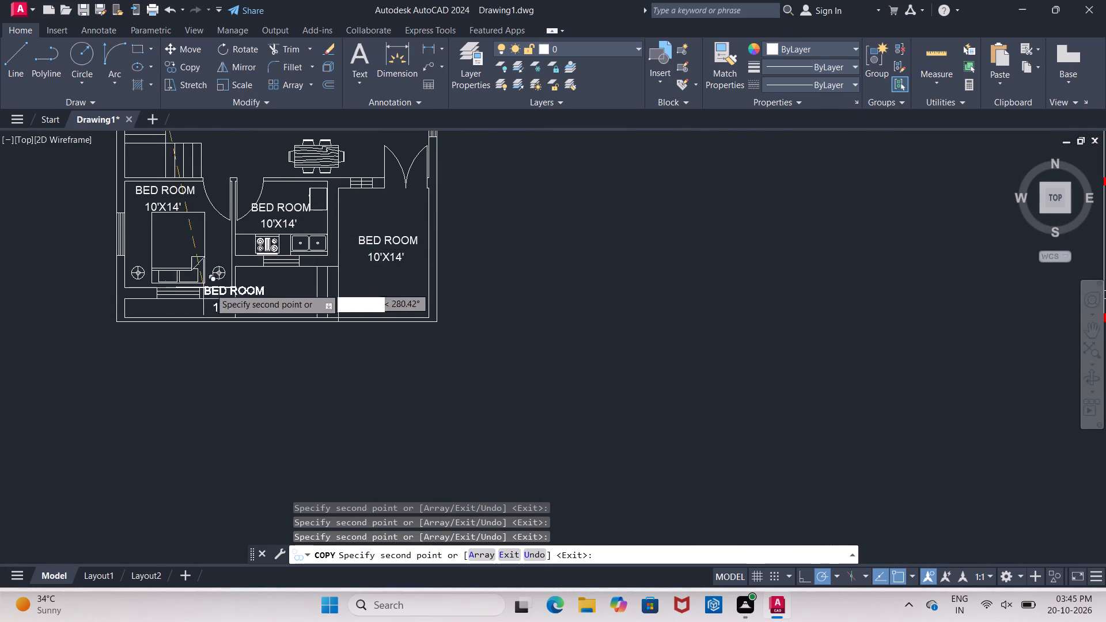
pyautogui.scroll(3, 242, 291)
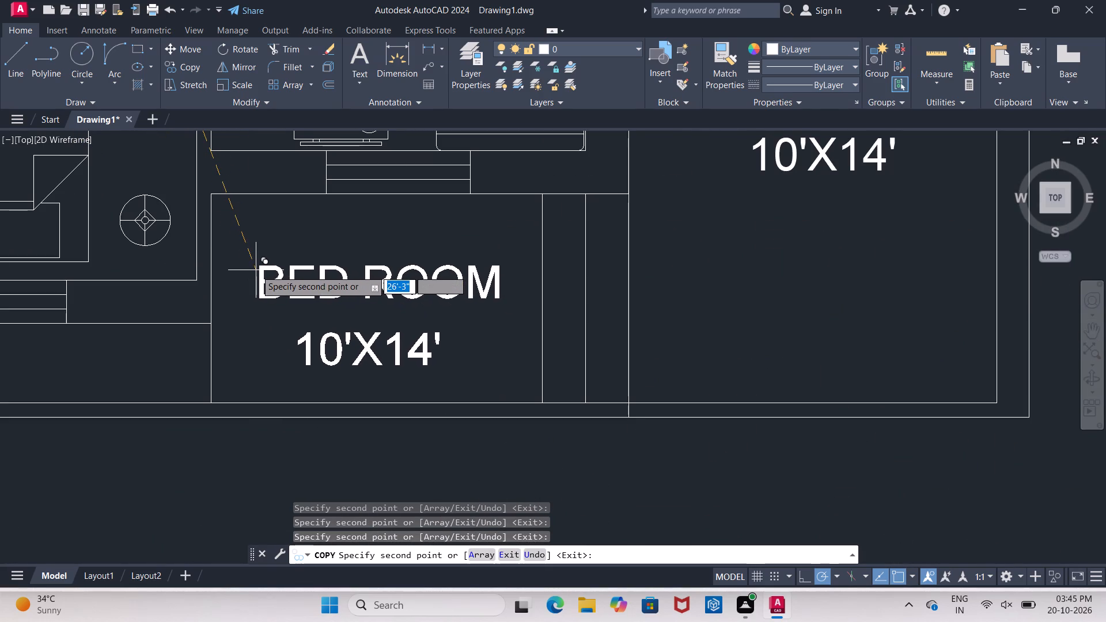
pyautogui.click(256, 270)
pyautogui.scroll(-2, 329, 260)
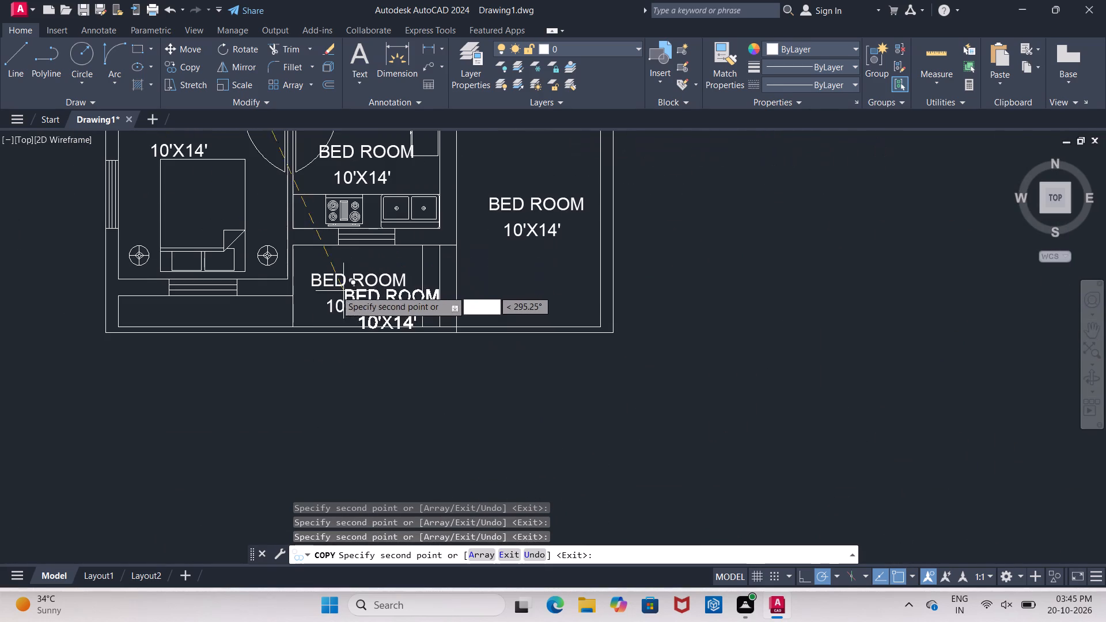
pyautogui.scroll(-1, 257, 281)
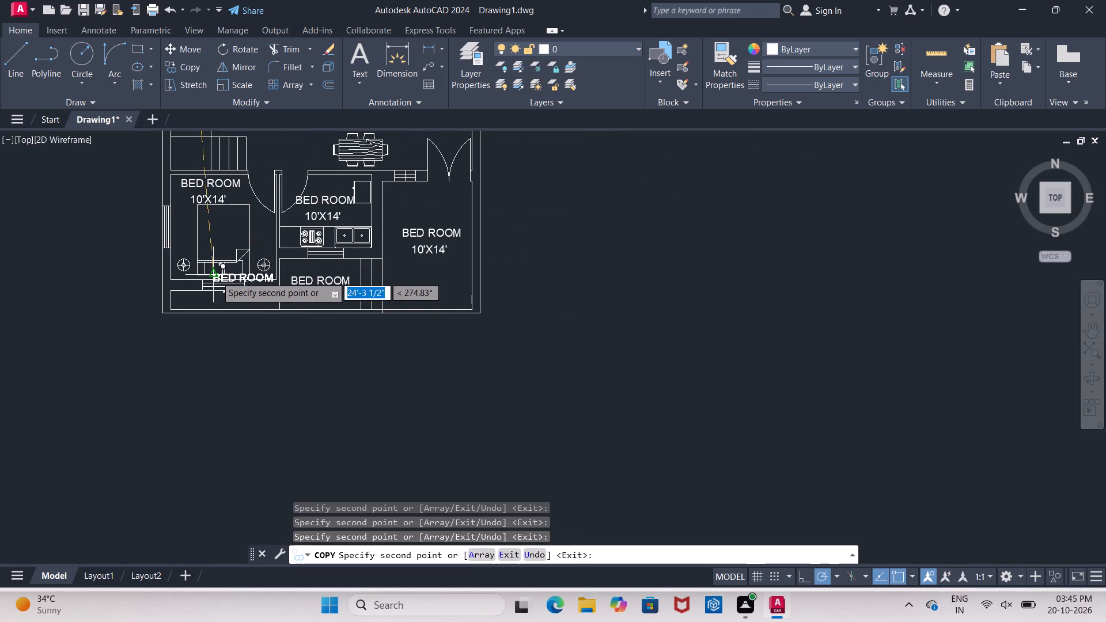
pyautogui.press('Escape')
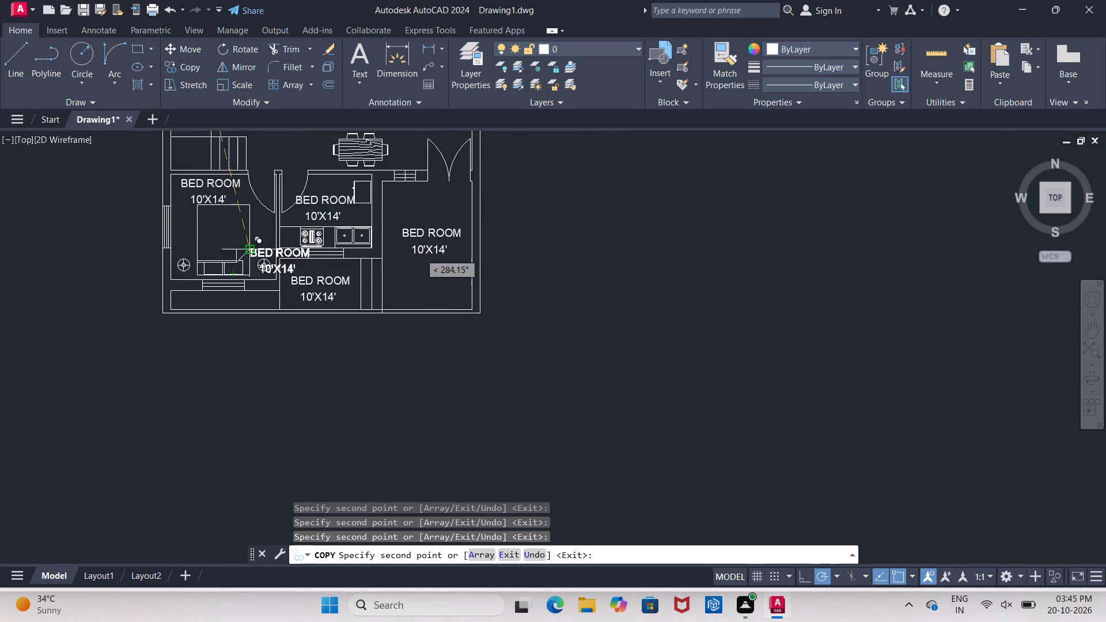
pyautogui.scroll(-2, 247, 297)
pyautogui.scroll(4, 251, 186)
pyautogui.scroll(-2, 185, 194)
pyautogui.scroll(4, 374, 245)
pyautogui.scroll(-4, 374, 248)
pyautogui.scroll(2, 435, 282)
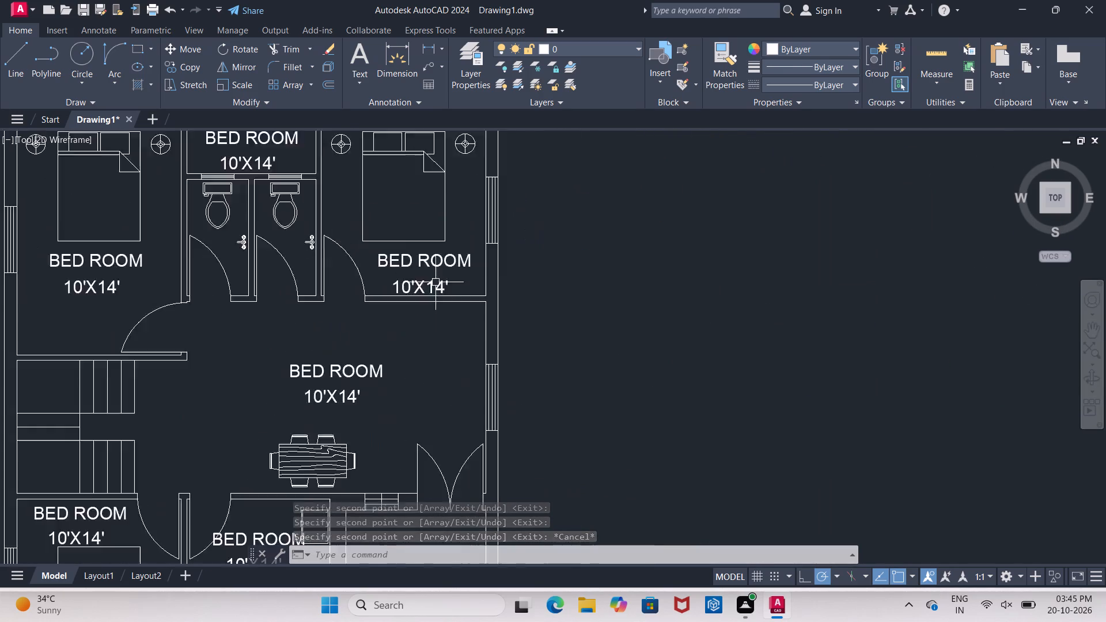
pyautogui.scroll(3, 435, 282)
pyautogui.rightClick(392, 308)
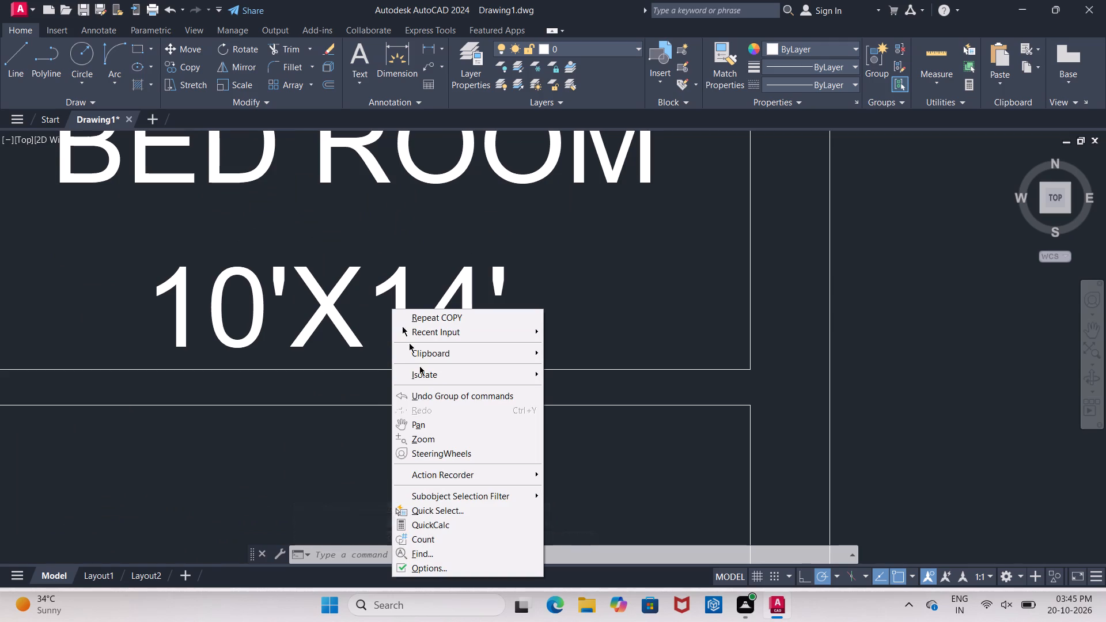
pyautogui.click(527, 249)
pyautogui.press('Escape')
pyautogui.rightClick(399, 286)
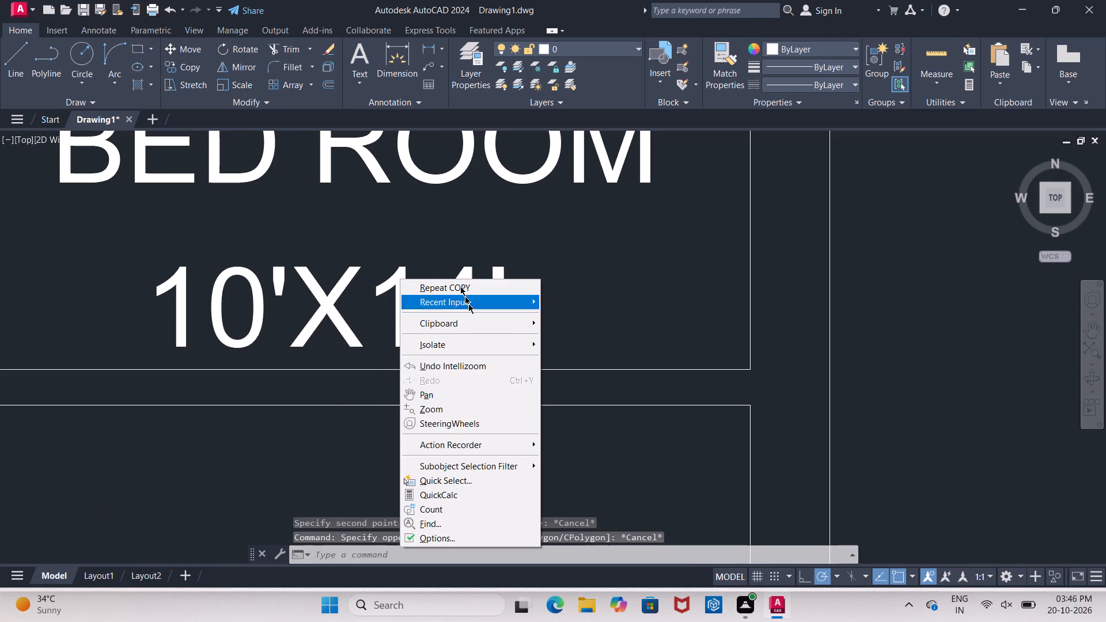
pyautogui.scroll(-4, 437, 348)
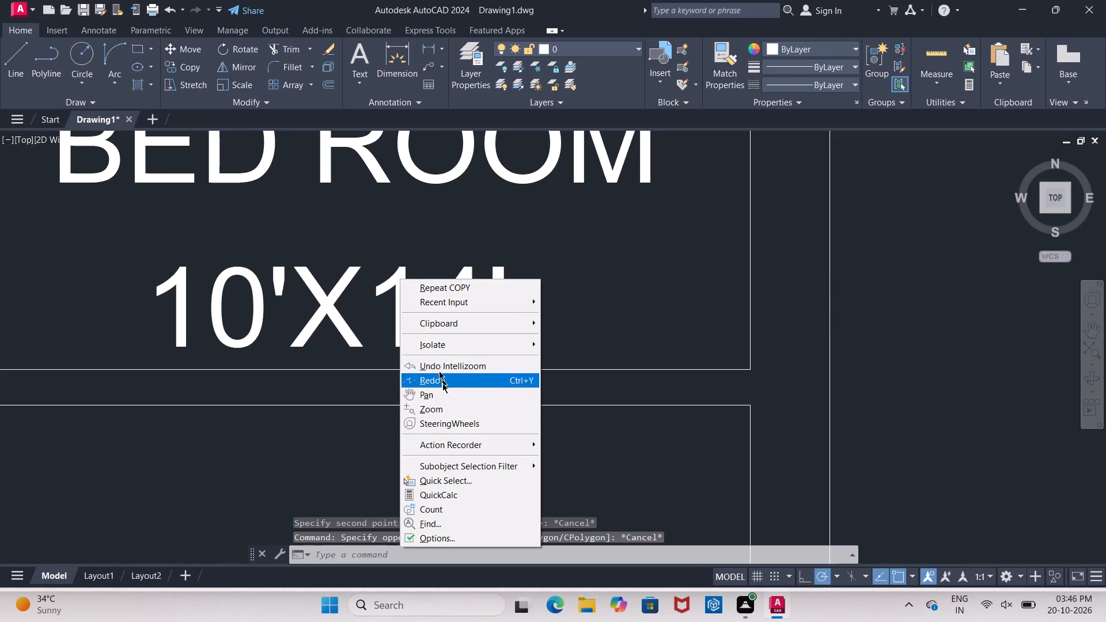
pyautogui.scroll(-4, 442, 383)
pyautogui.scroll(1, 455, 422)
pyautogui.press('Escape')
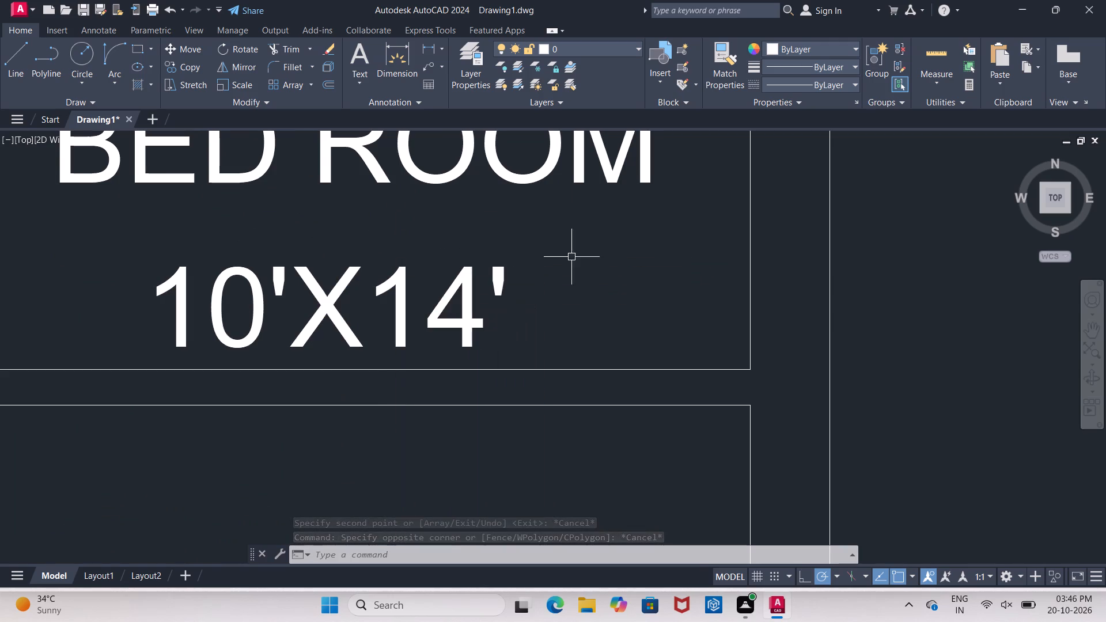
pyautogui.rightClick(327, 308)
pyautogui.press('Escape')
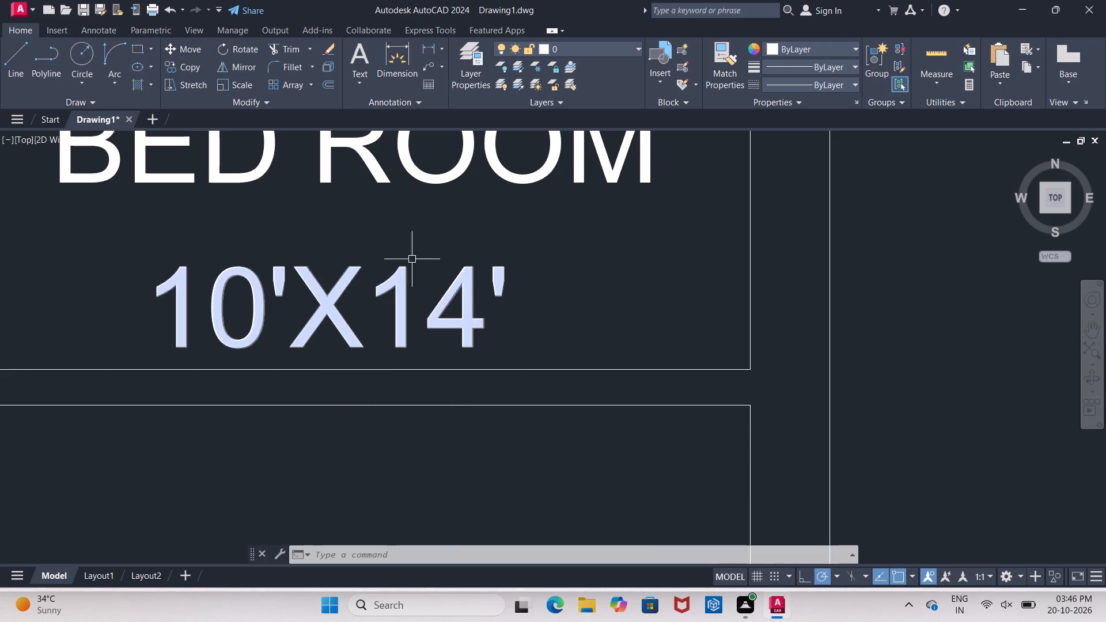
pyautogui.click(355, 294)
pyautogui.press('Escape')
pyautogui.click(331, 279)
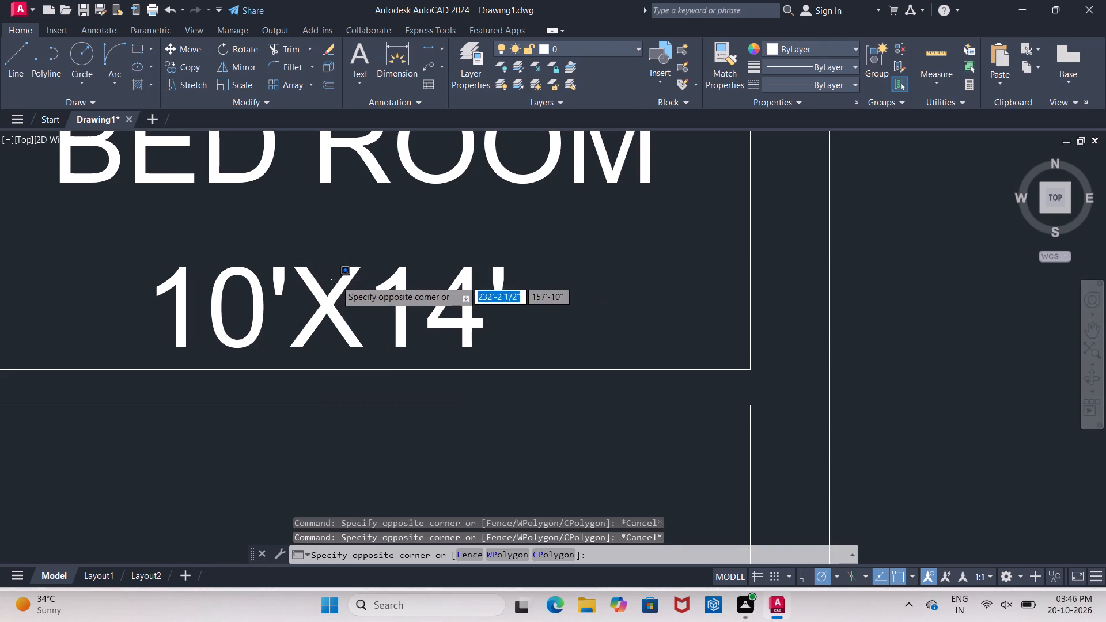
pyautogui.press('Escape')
# Open the 10'X14' size line of the upper-right bedroom's label for text editing.
pyautogui.doubleClick(350, 276)
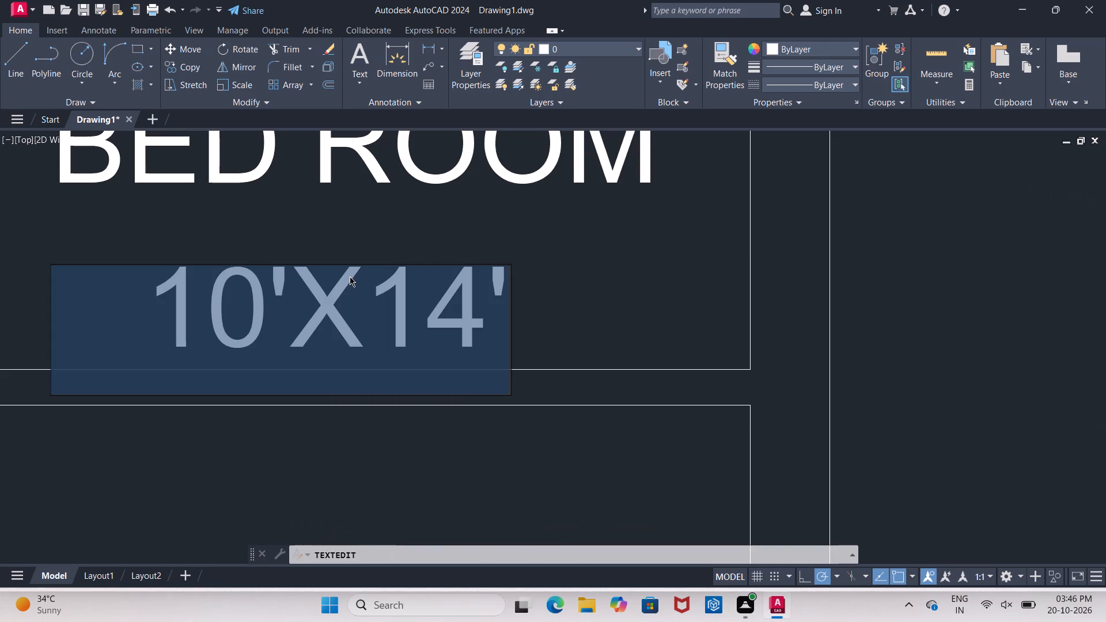
pyautogui.scroll(-3, 396, 234)
pyautogui.rightClick(378, 262)
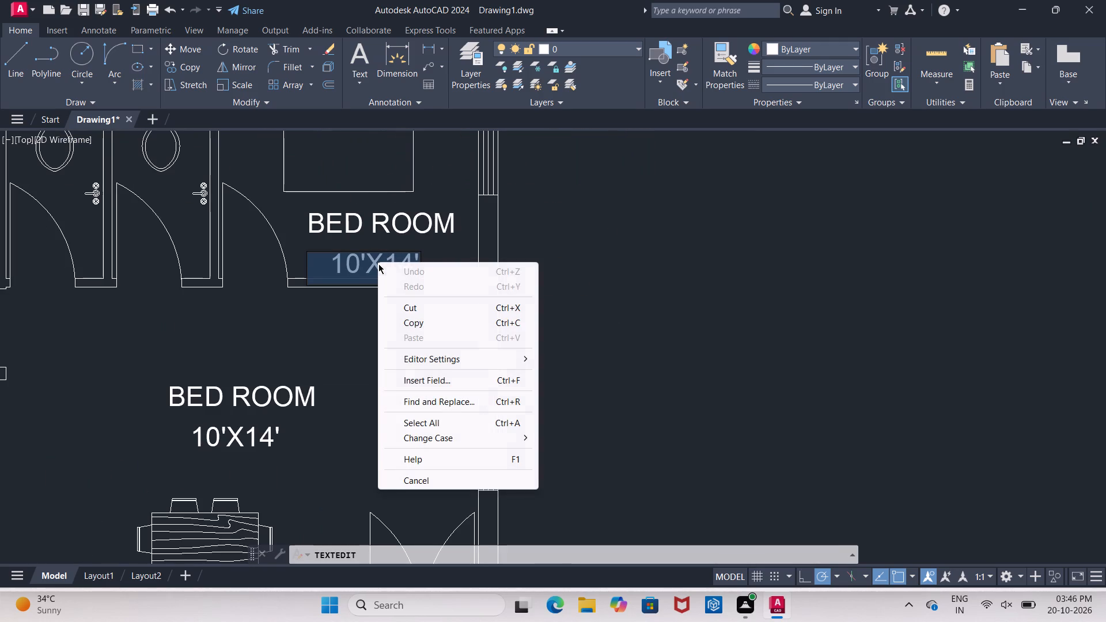
pyautogui.press('Escape')
pyautogui.press('Escape')
pyautogui.rightClick(387, 264)
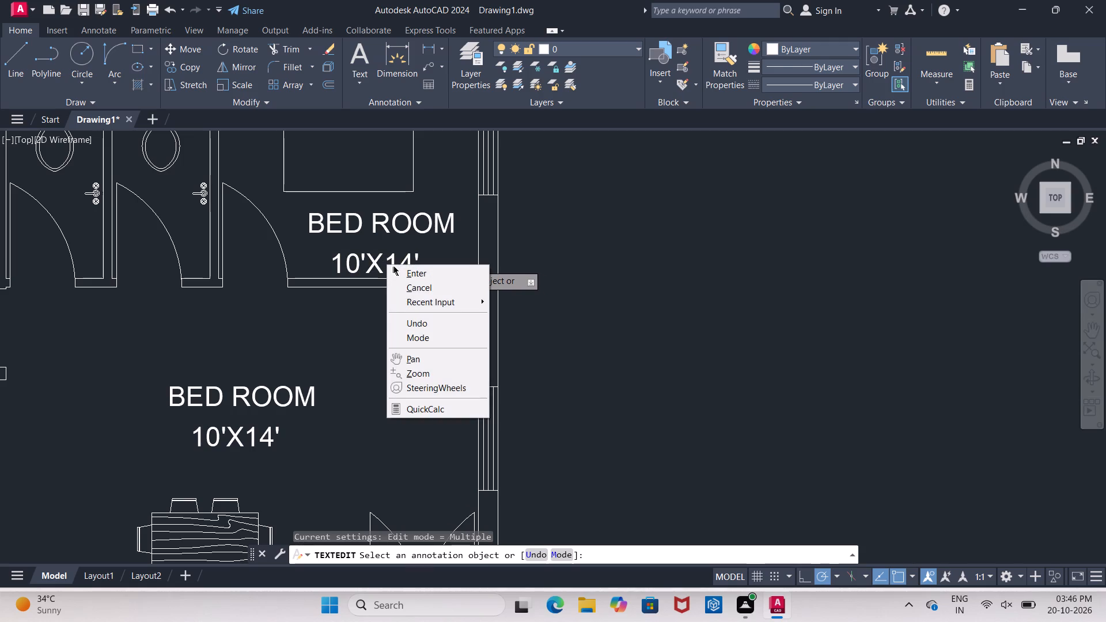
pyautogui.press('Escape')
pyautogui.click(392, 261)
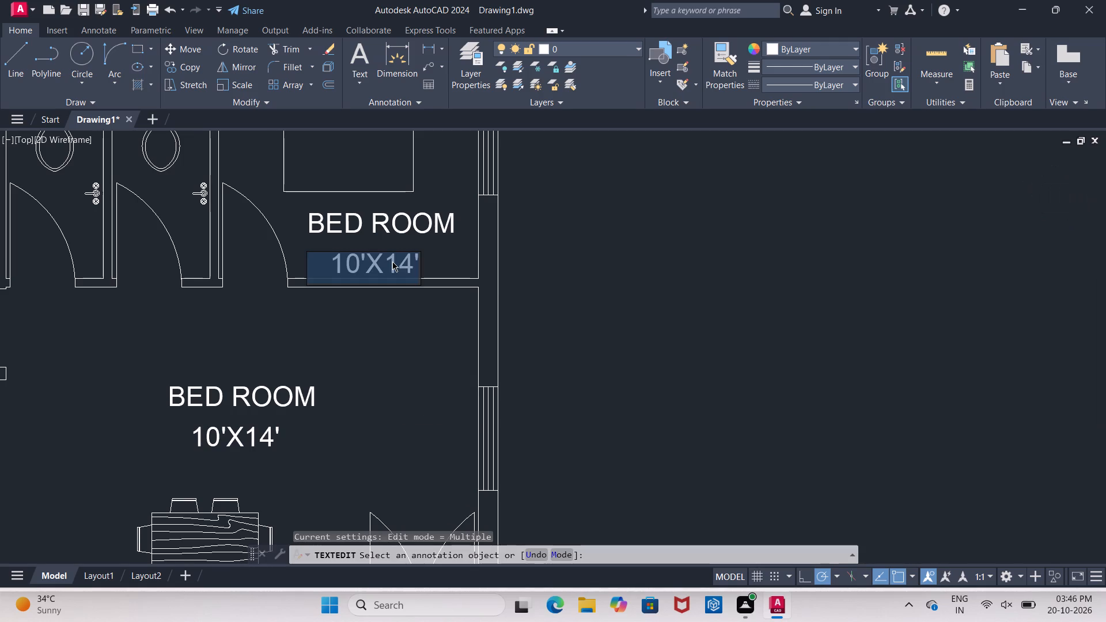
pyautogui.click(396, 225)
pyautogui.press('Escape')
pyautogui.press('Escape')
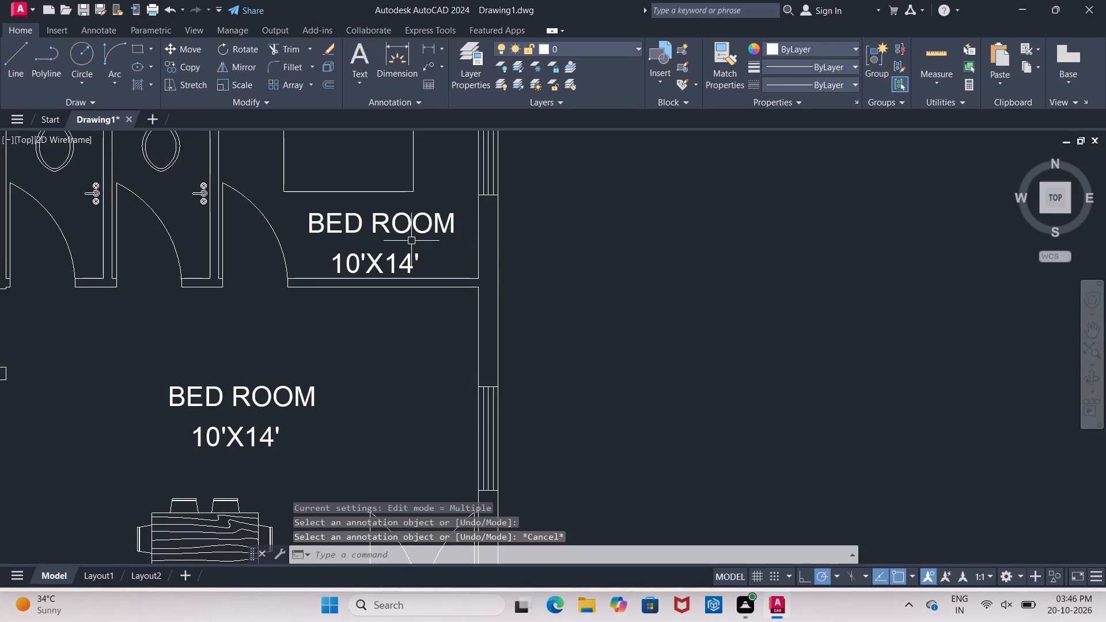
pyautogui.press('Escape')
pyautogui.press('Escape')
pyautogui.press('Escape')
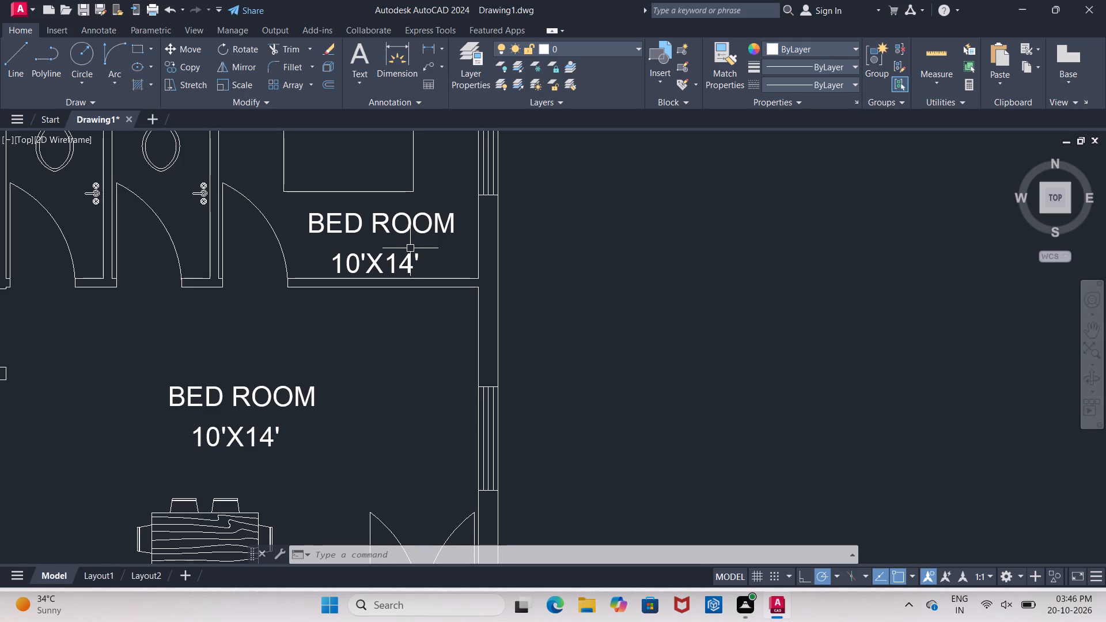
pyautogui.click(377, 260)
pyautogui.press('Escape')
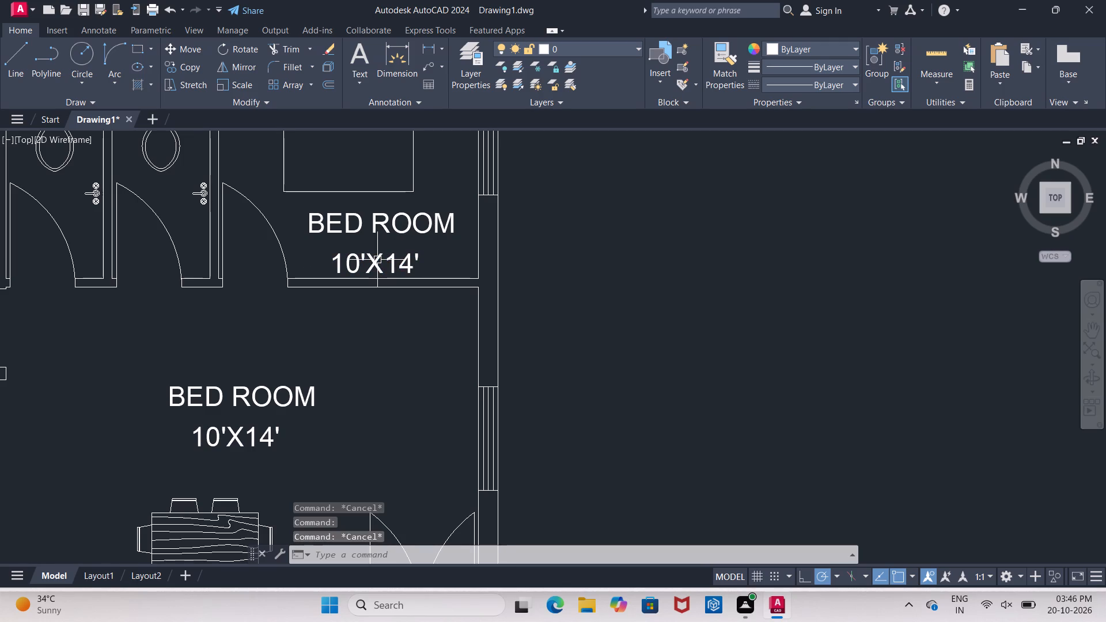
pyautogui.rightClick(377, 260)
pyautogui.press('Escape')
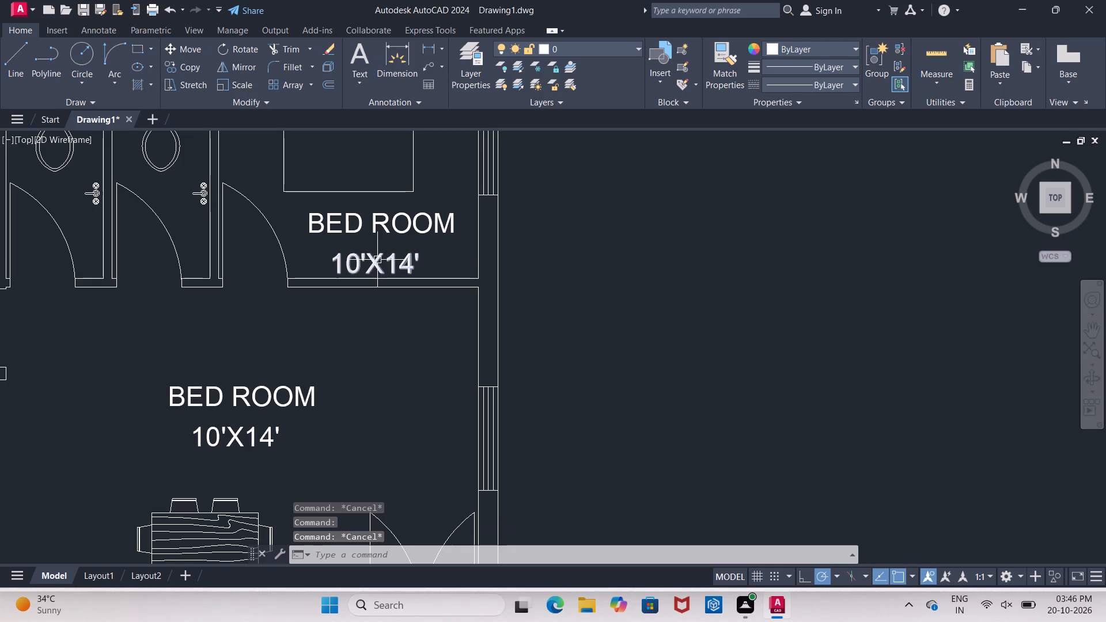
# Change the size line of the upper-right bedroom's label to 10'X10'.
pyautogui.click(373, 260)
pyautogui.click(368, 231)
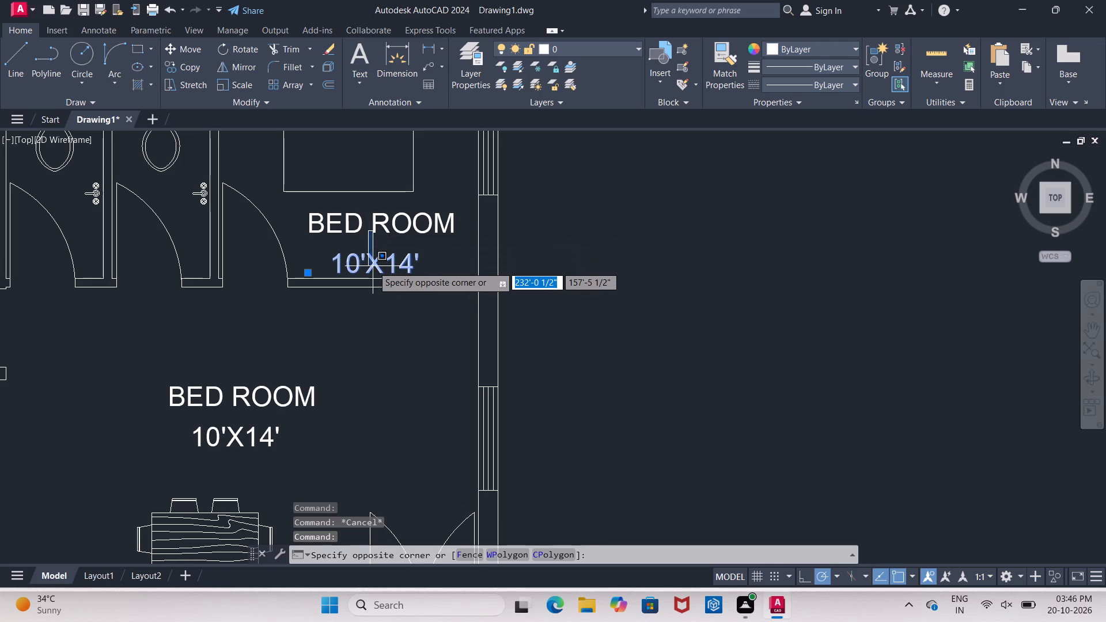
pyautogui.press('Escape')
pyautogui.rightClick(373, 266)
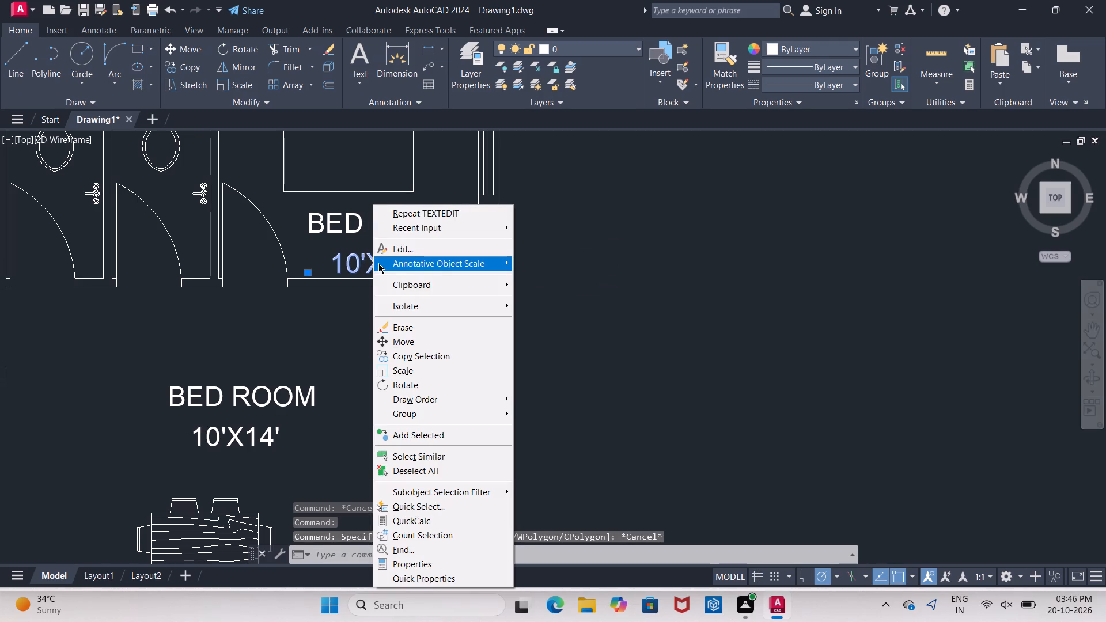
pyautogui.click(410, 251)
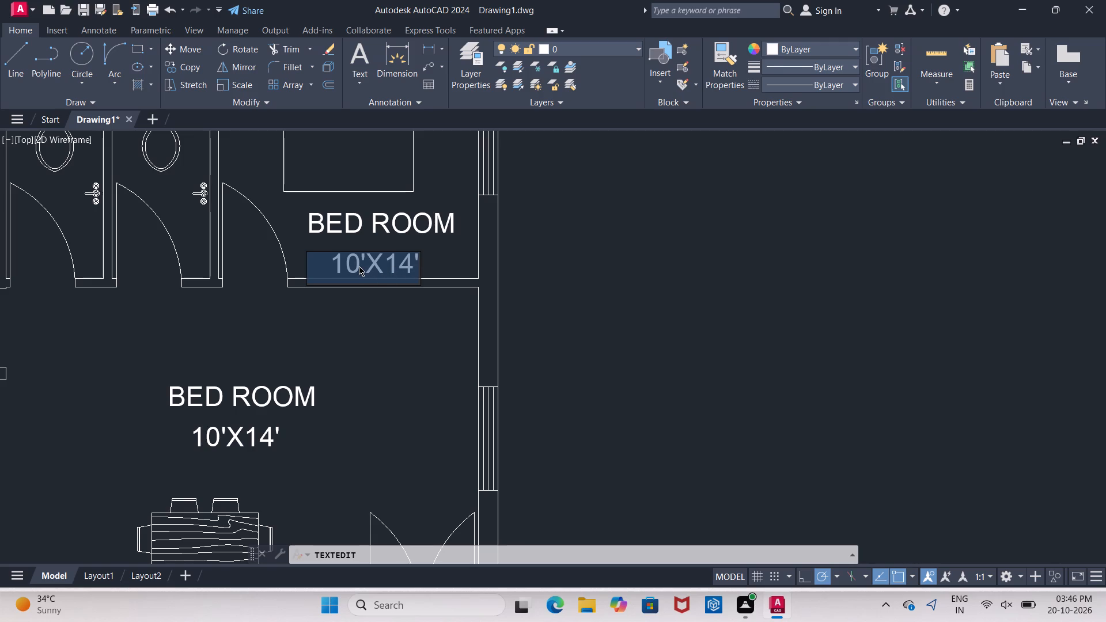
pyautogui.click(359, 266)
pyautogui.click(414, 266)
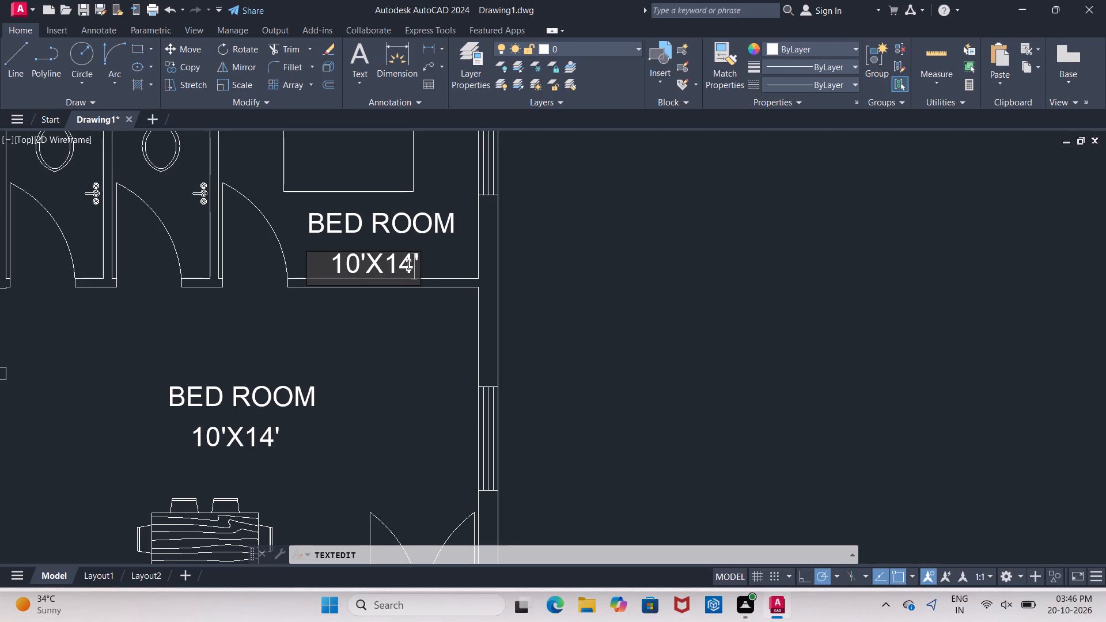
pyautogui.press('BackSpace')
pyautogui.press('0')
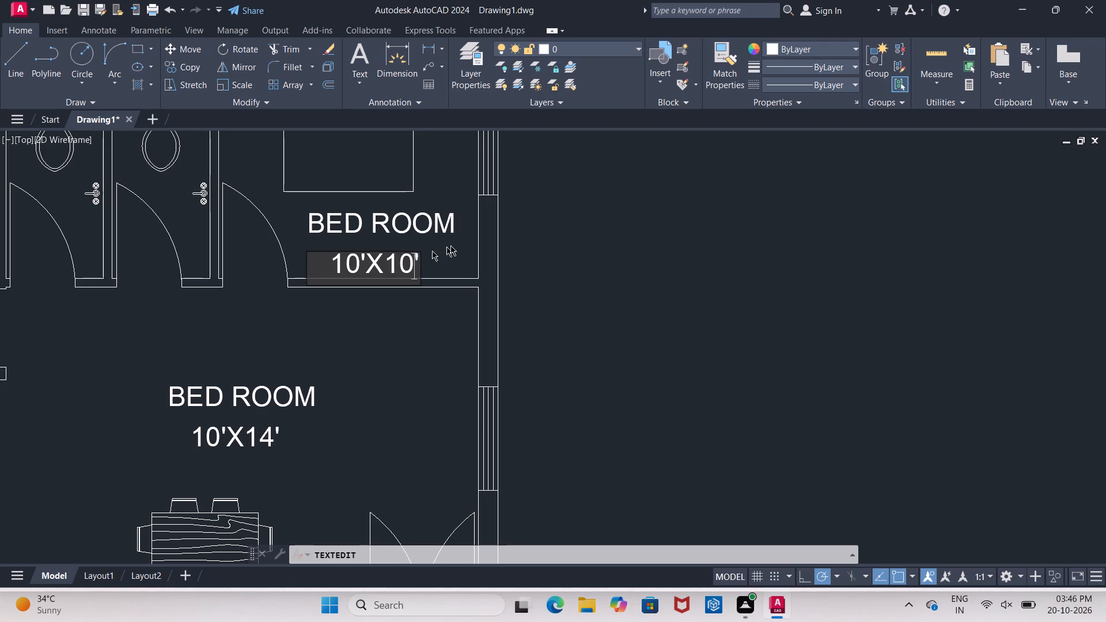
pyautogui.click(463, 252)
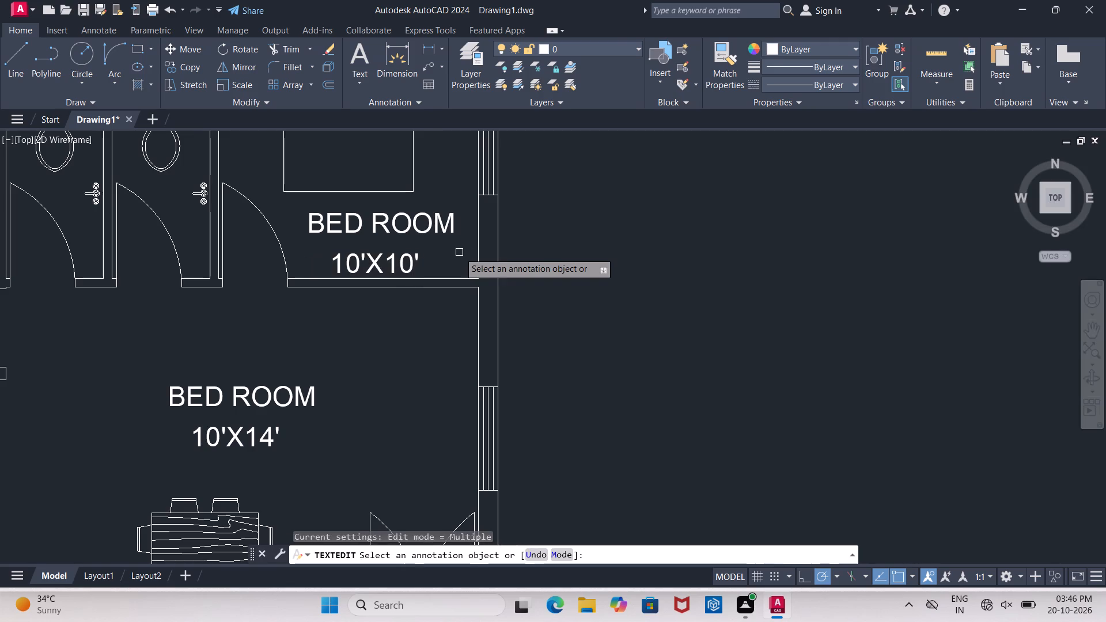
# Change the BED ROOM name in the small space above the two toilets to OTS.
pyautogui.scroll(-3, 463, 268)
pyautogui.scroll(4, 376, 244)
pyautogui.click(381, 259)
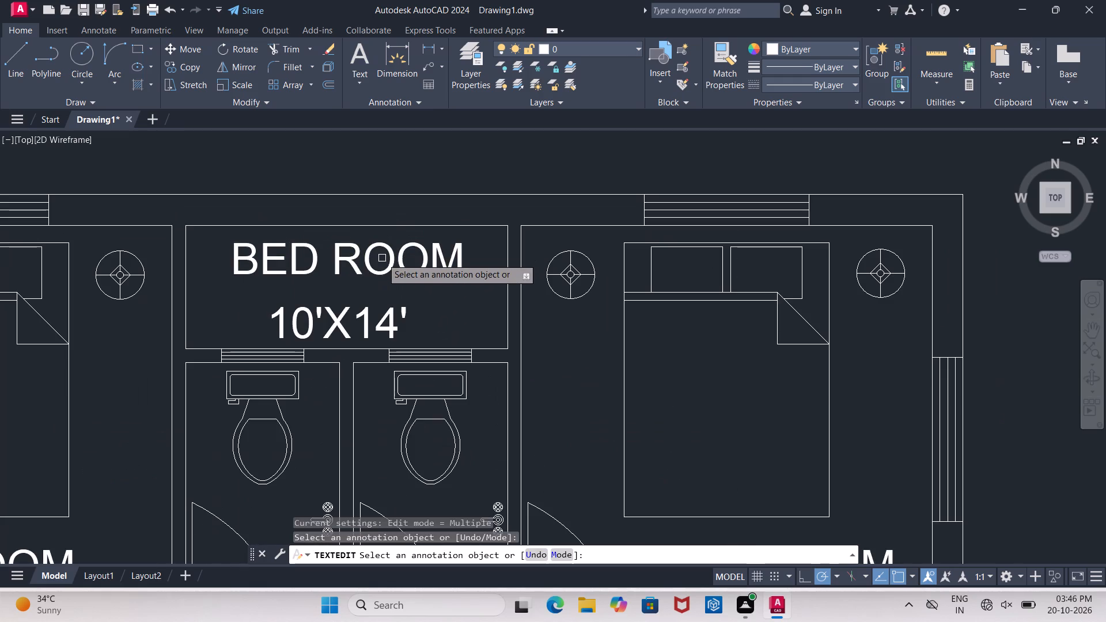
pyautogui.press('Escape')
pyautogui.press('Escape')
pyautogui.press('Escape')
pyautogui.press('Escape')
pyautogui.press('Escape')
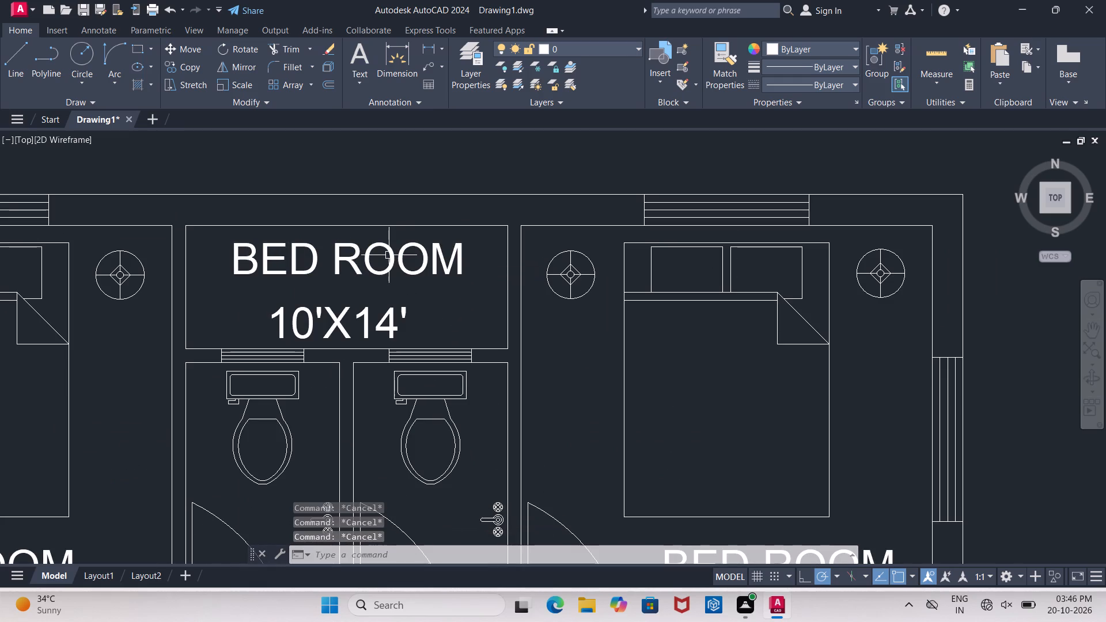
pyautogui.rightClick(389, 255)
pyautogui.click(358, 254)
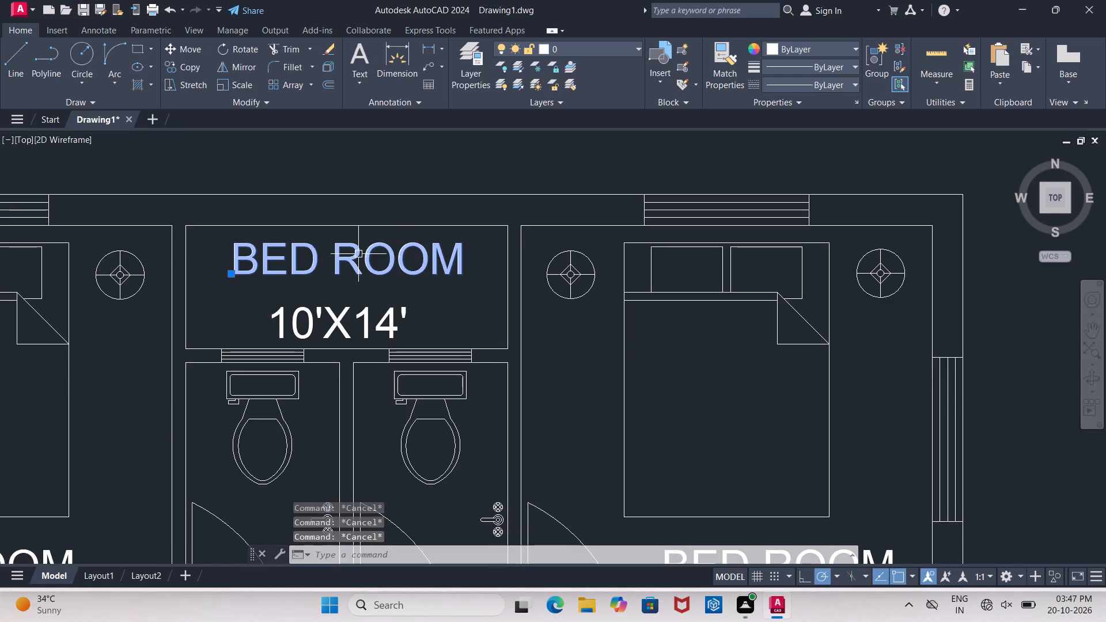
pyautogui.rightClick(388, 260)
pyautogui.click(427, 248)
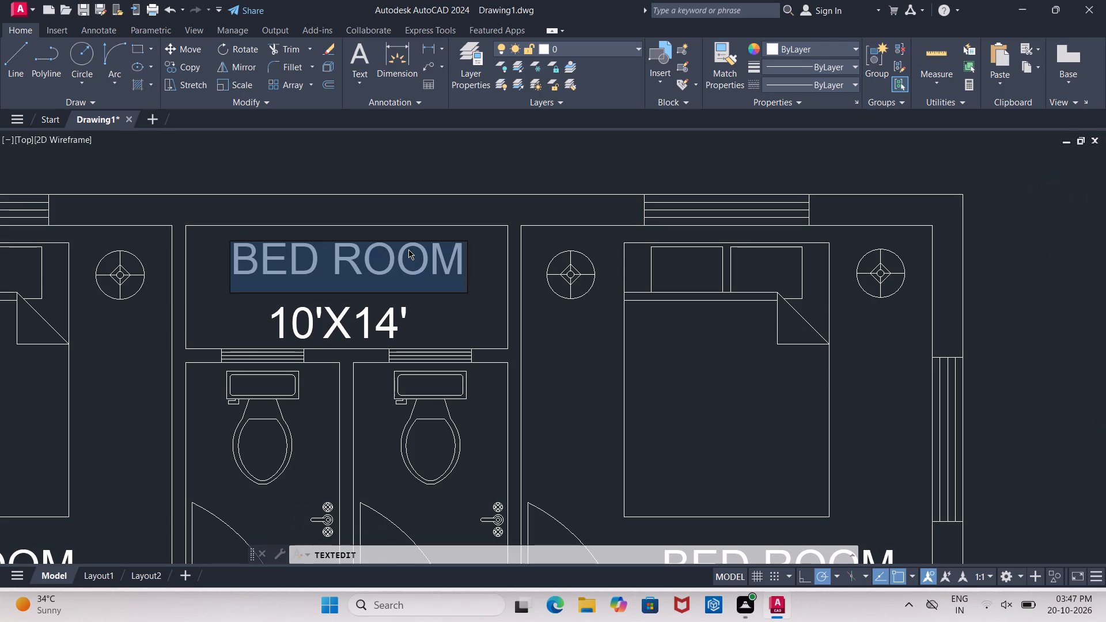
pyautogui.press('BackSpace')
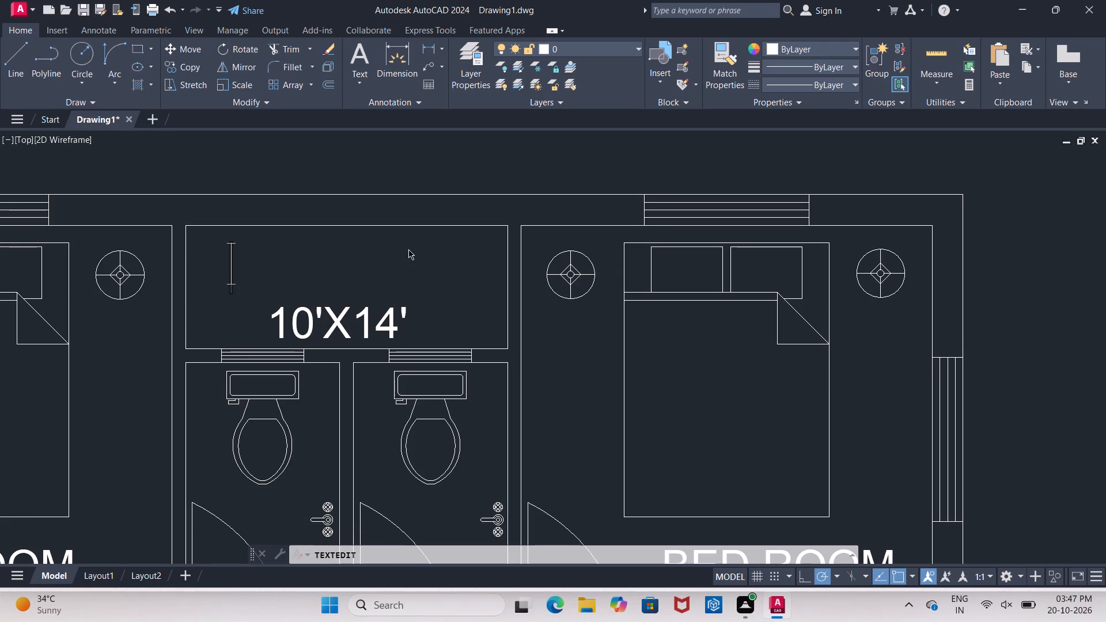
pyautogui.write('OTS')
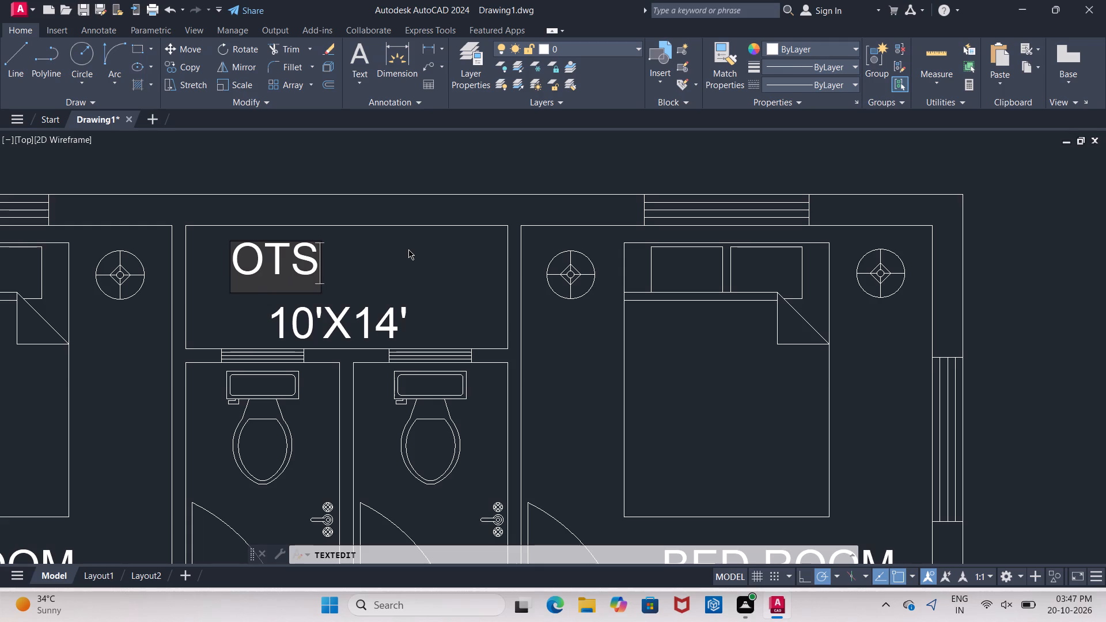
pyautogui.click(439, 299)
# Change the size line under the OTS name to 7'10"X3' and finish text editing.
pyautogui.click(377, 325)
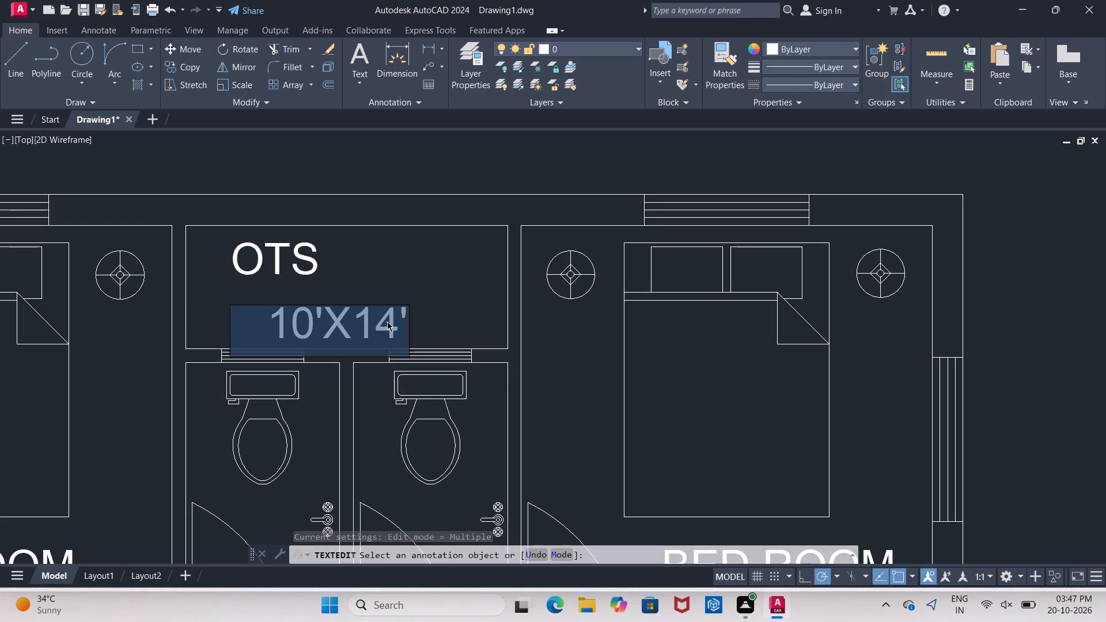
pyautogui.write("7'")
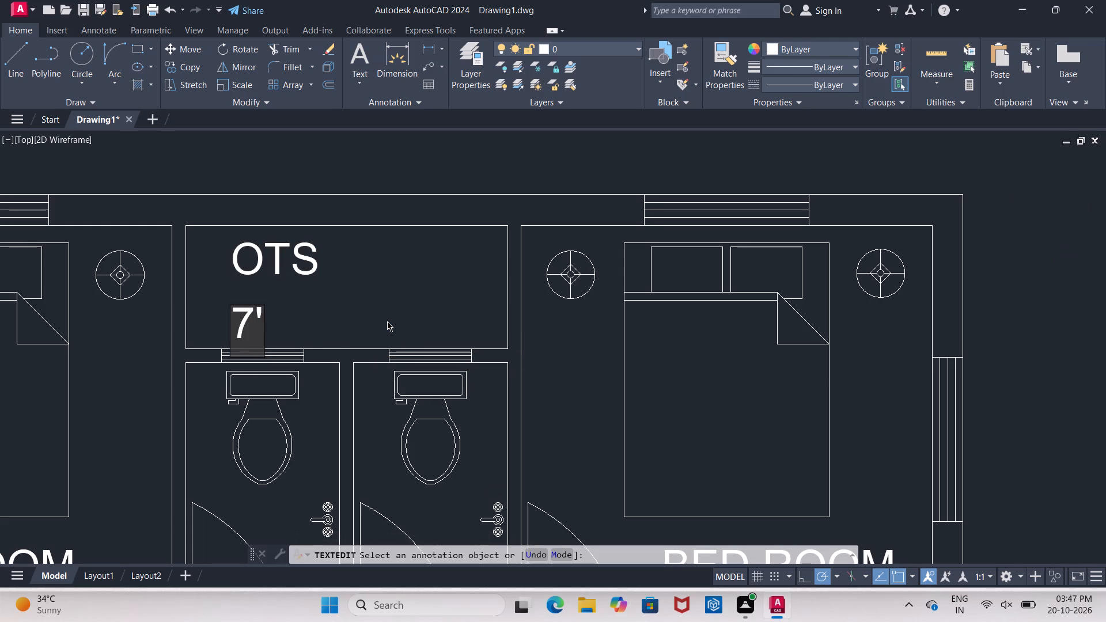
pyautogui.write('10"')
pyautogui.press('x')
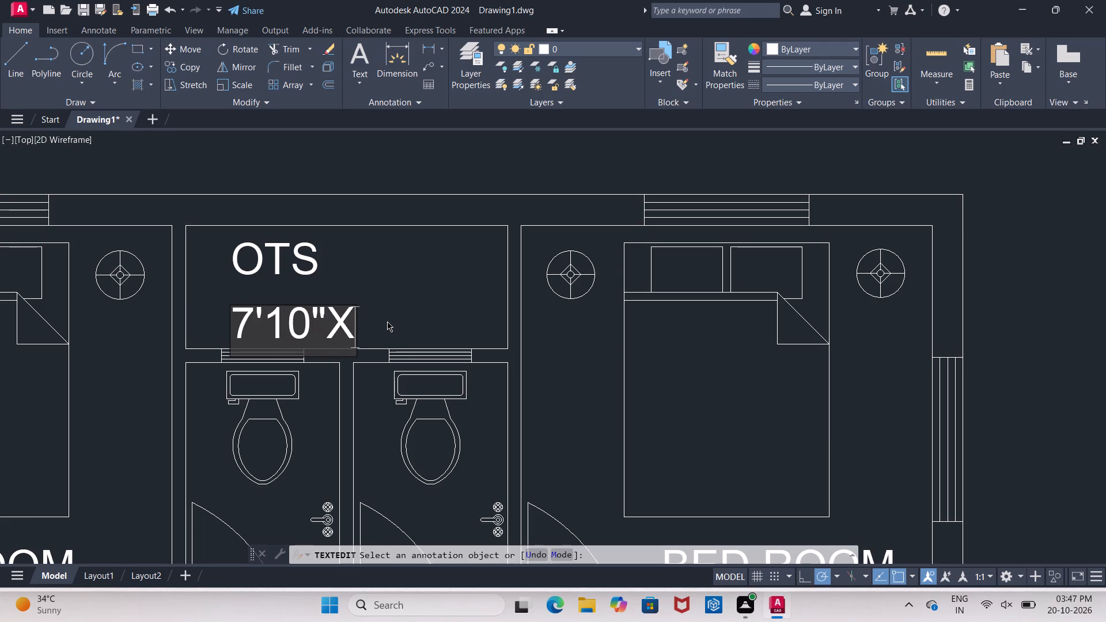
pyautogui.write("3'")
pyautogui.click(458, 314)
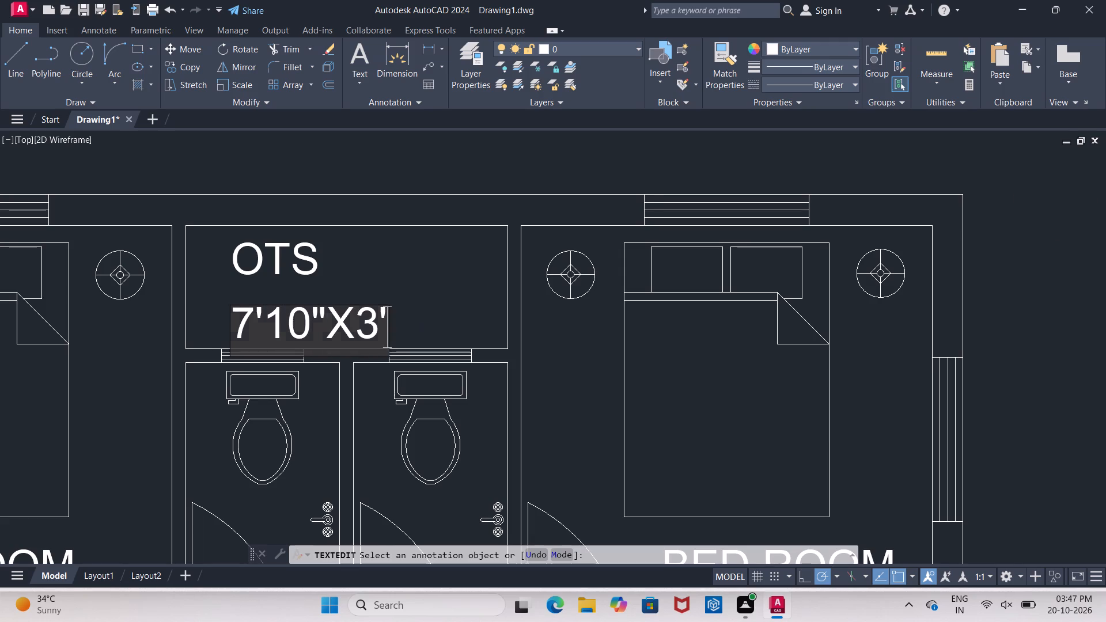
pyautogui.click(285, 272)
pyautogui.press('Escape')
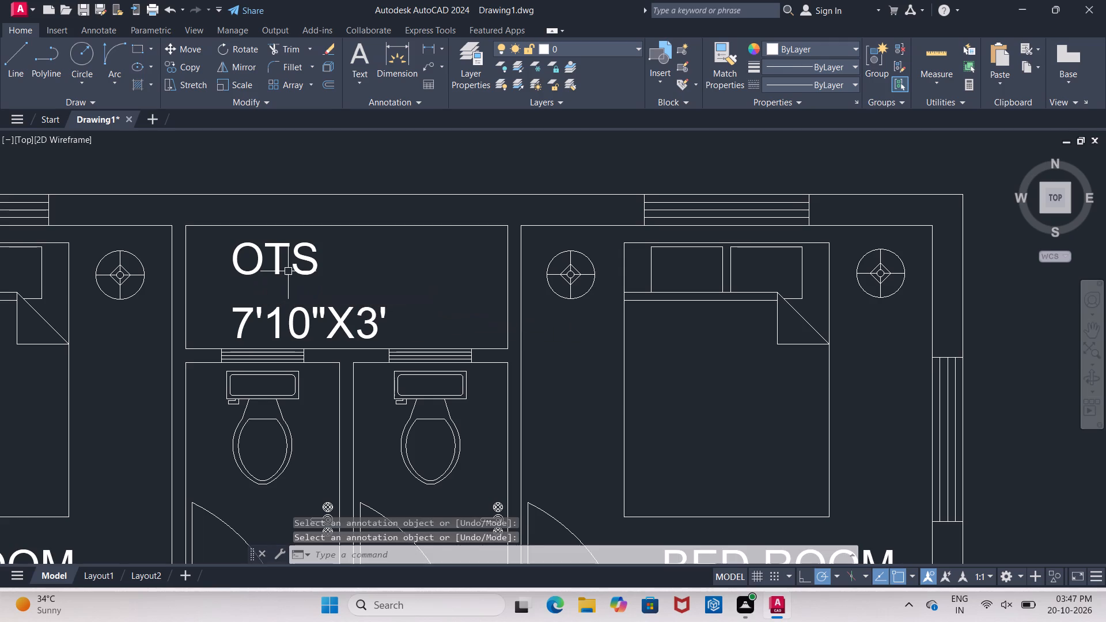
pyautogui.press('Escape')
pyautogui.press('Escape')
pyautogui.press('Escape')
# Shift the OTS name and its size line to the right so the label sits centred in the space above the toilets.
pyautogui.click(276, 264)
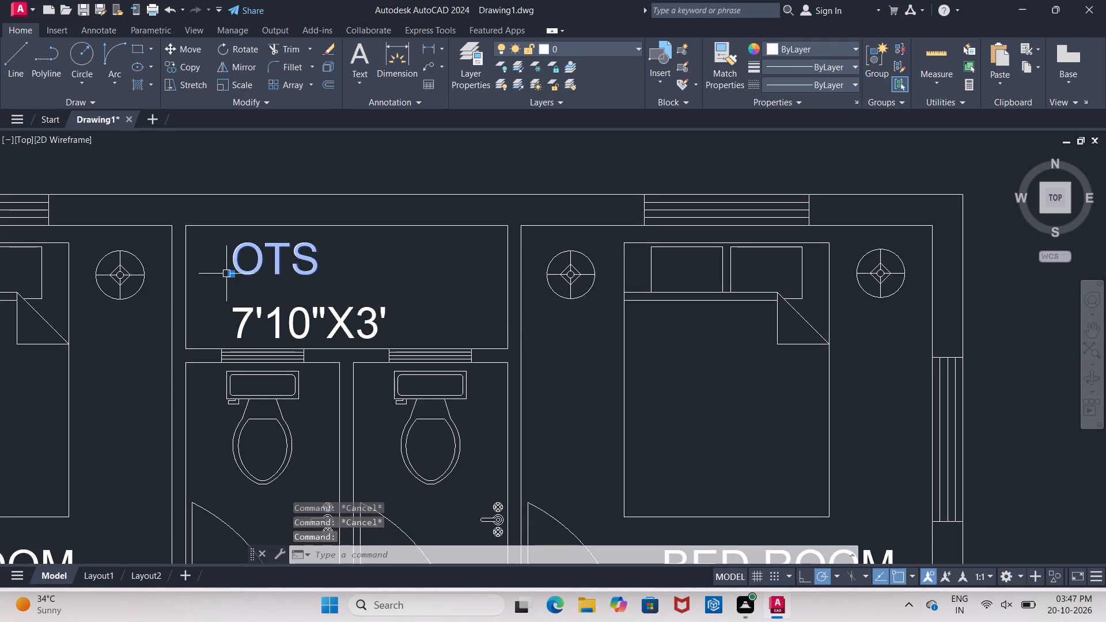
pyautogui.click(232, 272)
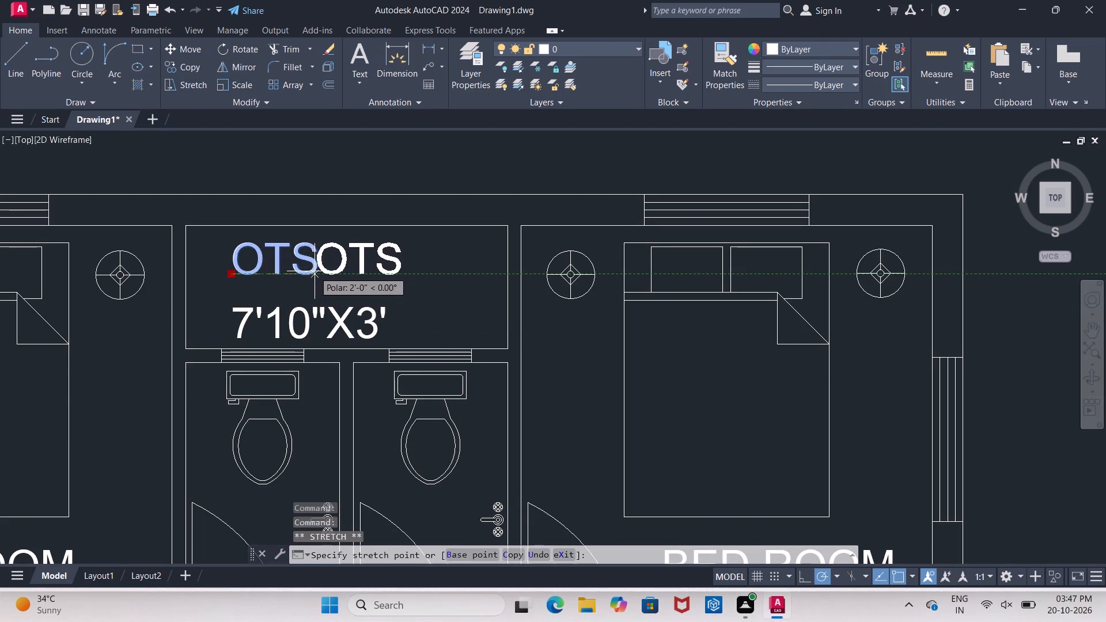
pyautogui.click(302, 270)
pyautogui.click(280, 313)
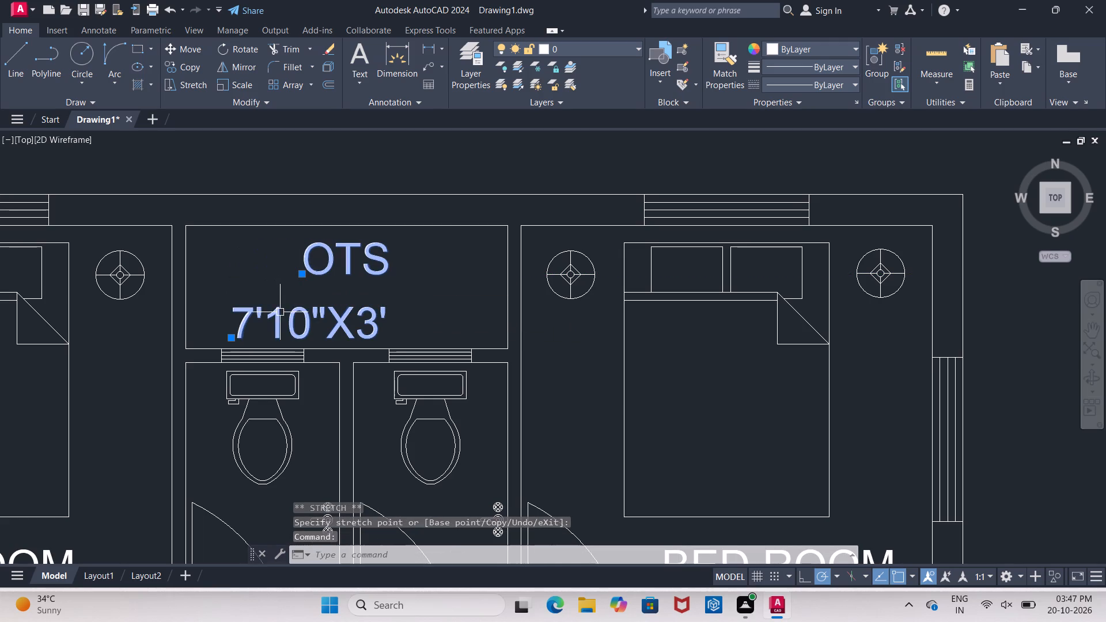
pyautogui.click(231, 336)
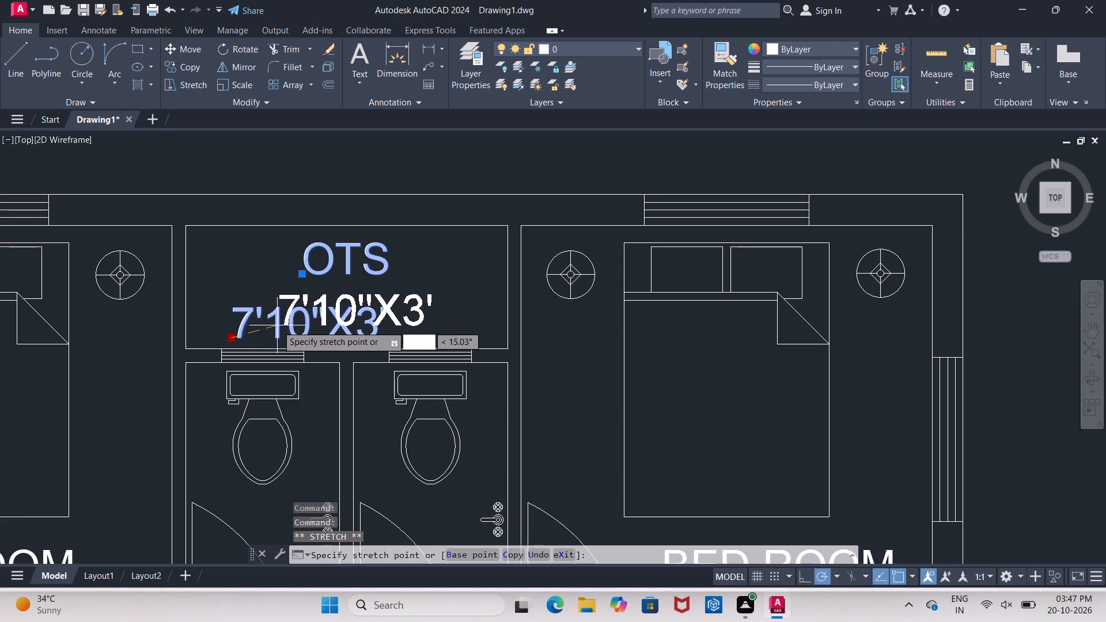
pyautogui.click(278, 325)
pyautogui.press('Escape')
# Change the BED ROOM name in the central room above the dining table to LIVING ROOM.
pyautogui.scroll(-5, 368, 165)
pyautogui.scroll(2, 382, 245)
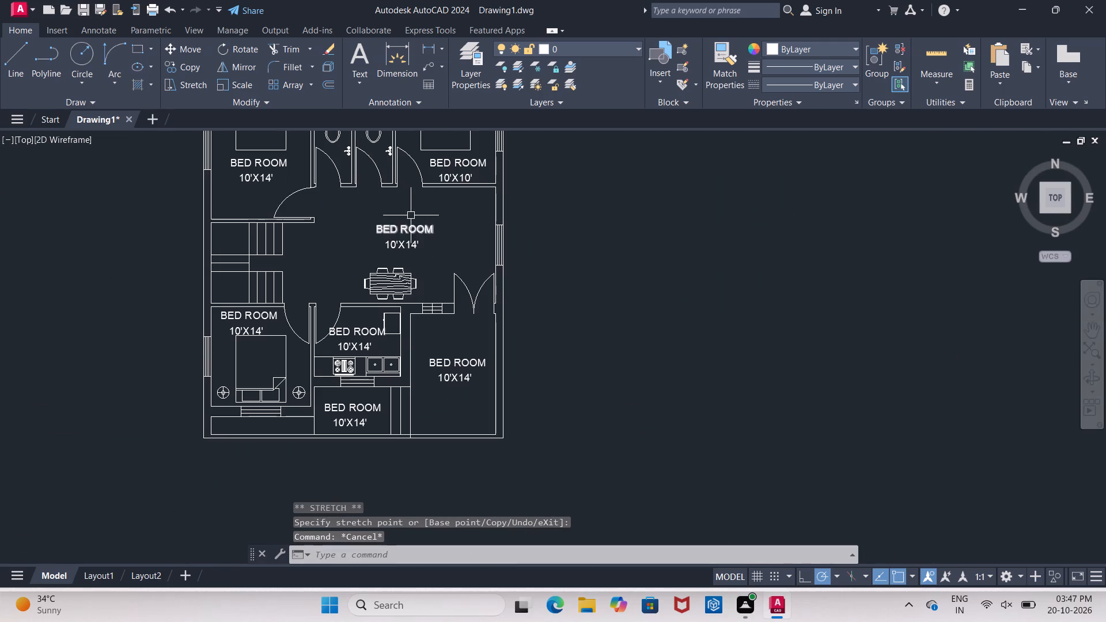
pyautogui.scroll(-1, 419, 348)
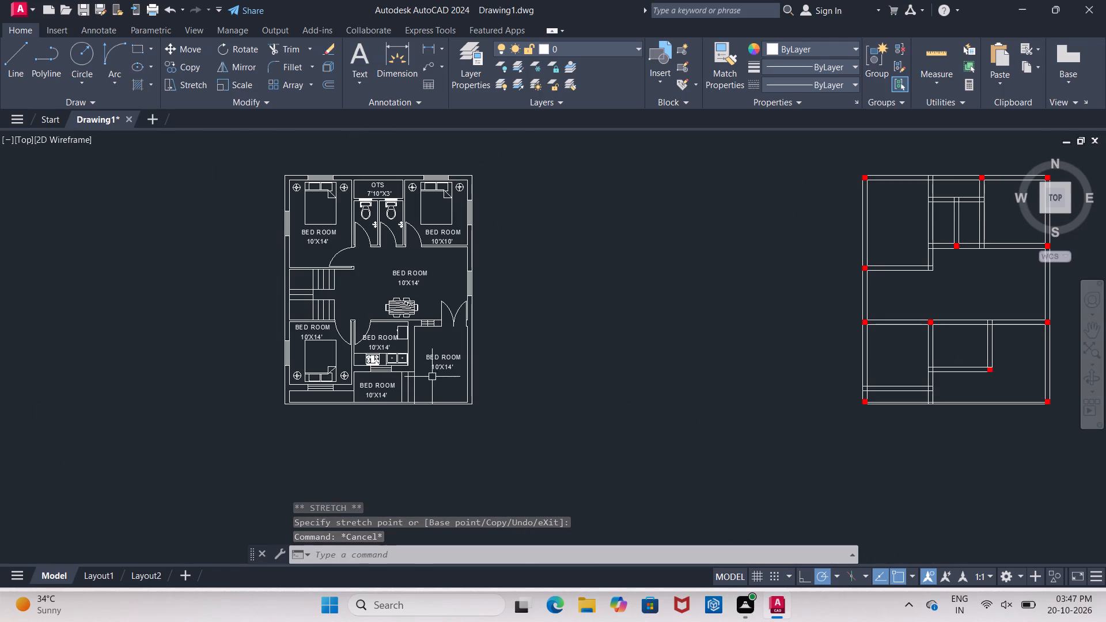
pyautogui.scroll(2, 437, 279)
pyautogui.scroll(-2, 326, 263)
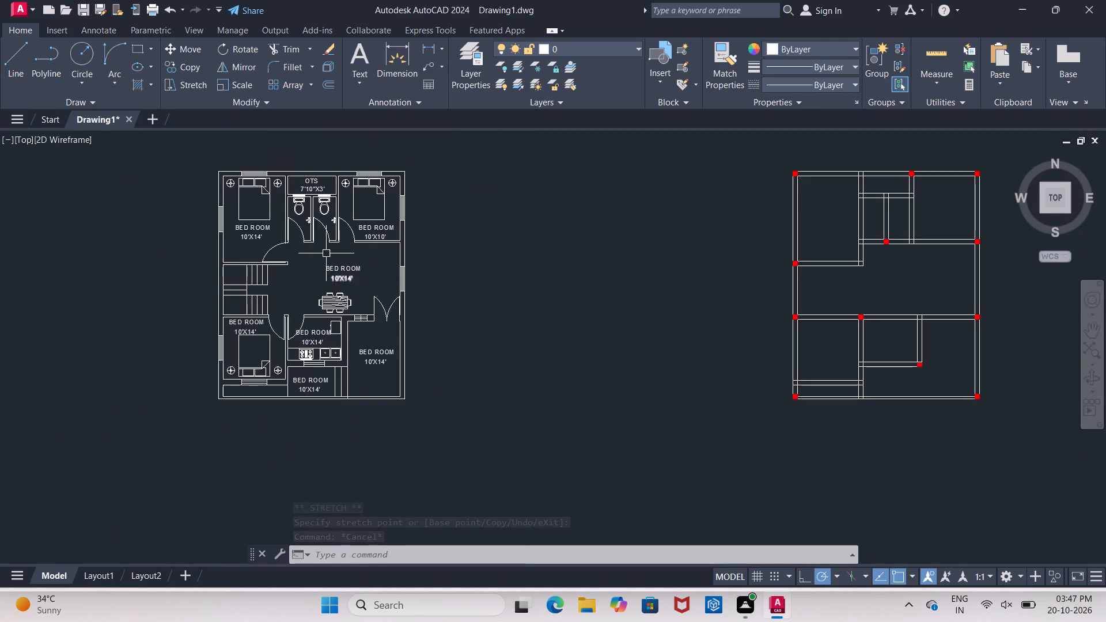
pyautogui.scroll(2, 325, 198)
pyautogui.scroll(-1, 384, 279)
pyautogui.scroll(-1, 382, 329)
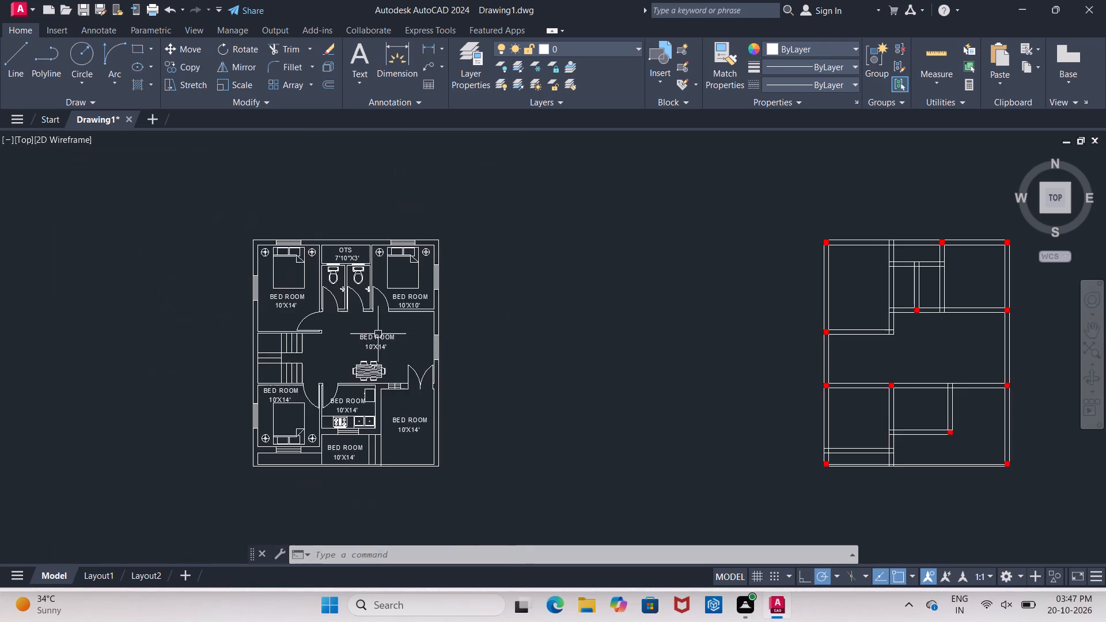
pyautogui.scroll(5, 380, 351)
pyautogui.click(334, 265)
pyautogui.rightClick(334, 264)
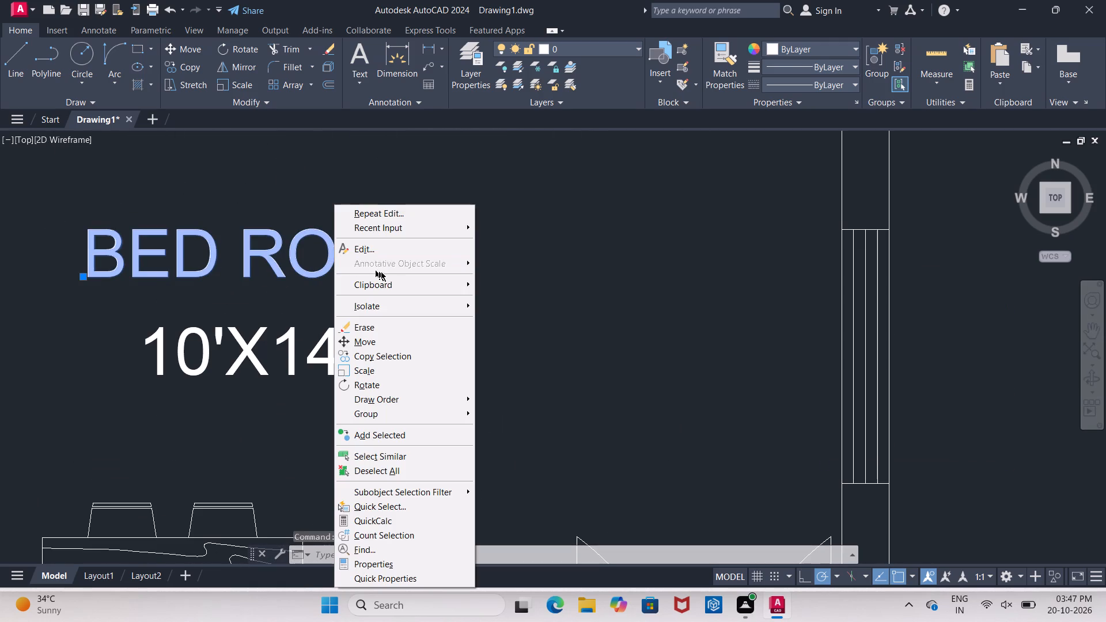
pyautogui.click(368, 248)
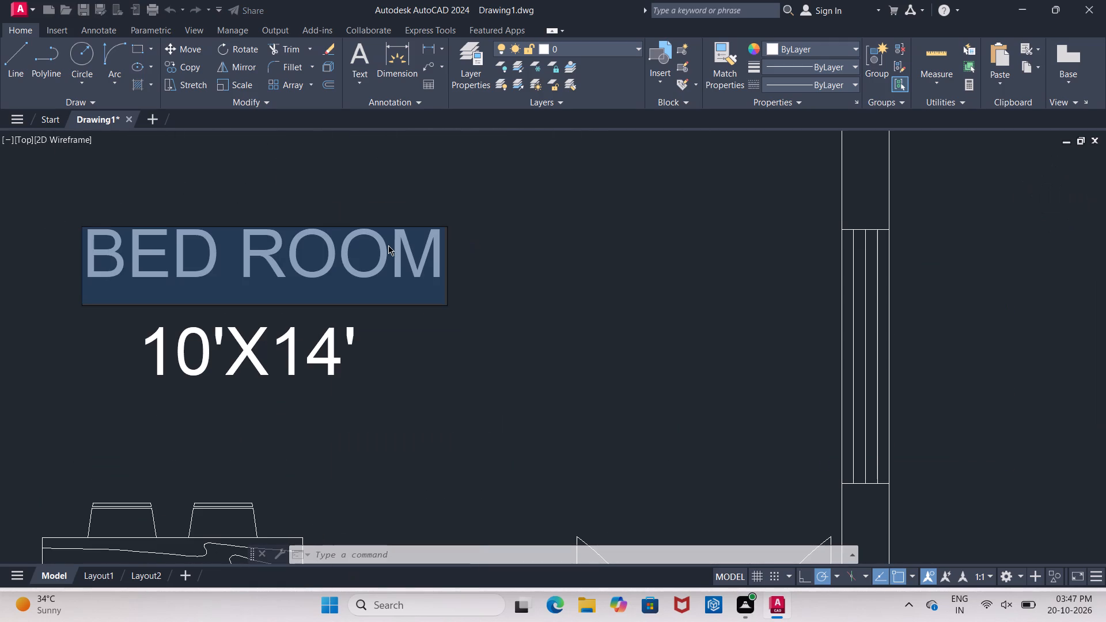
pyautogui.press('BackSpace')
pyautogui.write('LIVING ROOM')
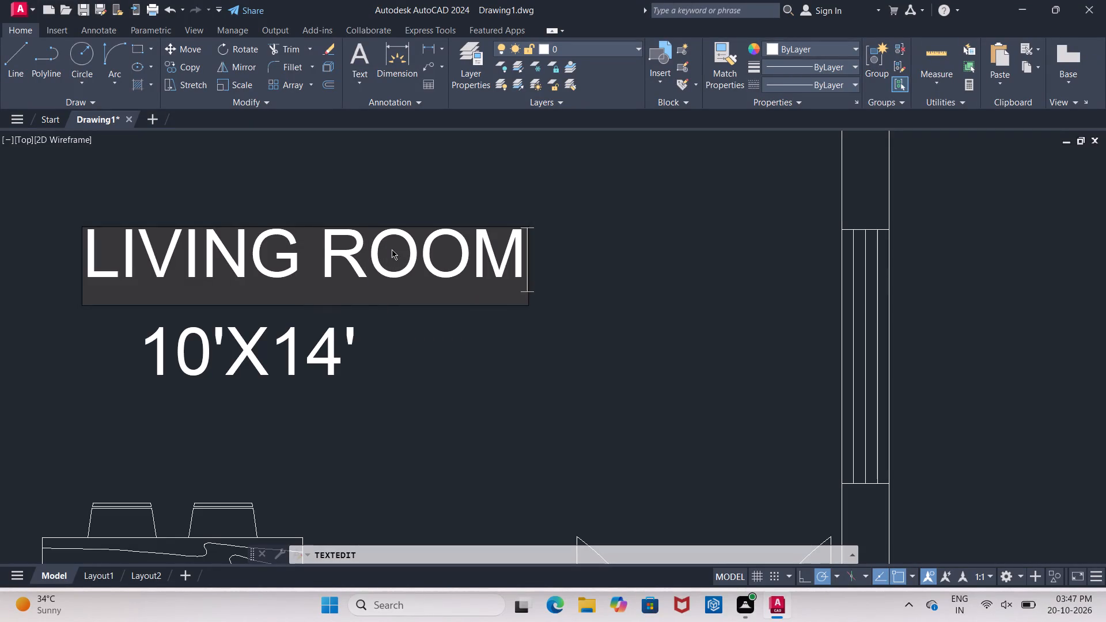
pyautogui.click(293, 351)
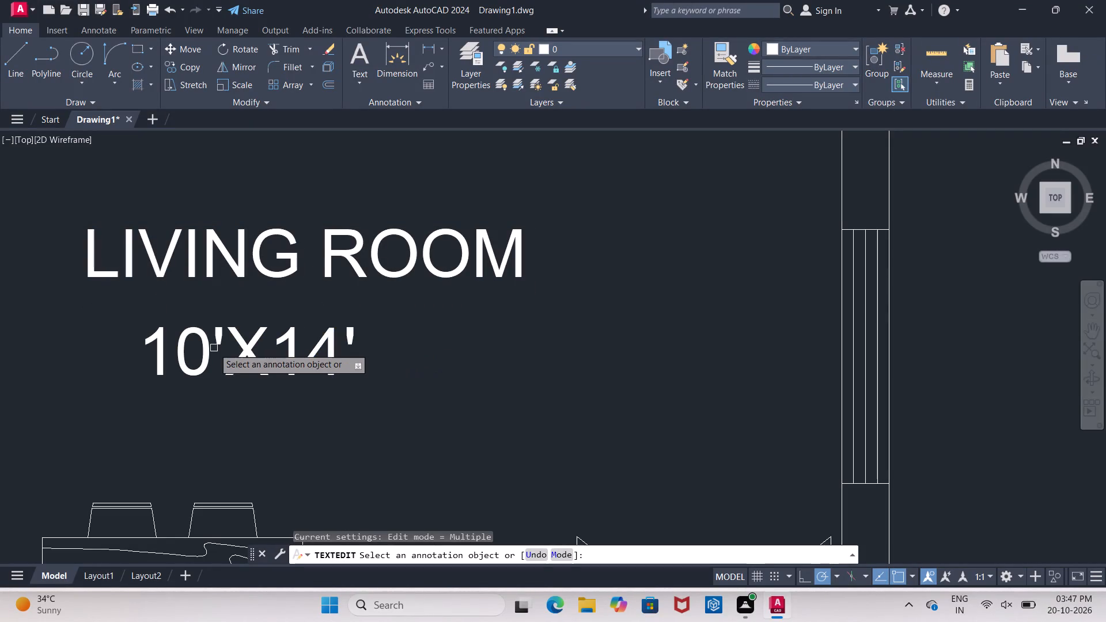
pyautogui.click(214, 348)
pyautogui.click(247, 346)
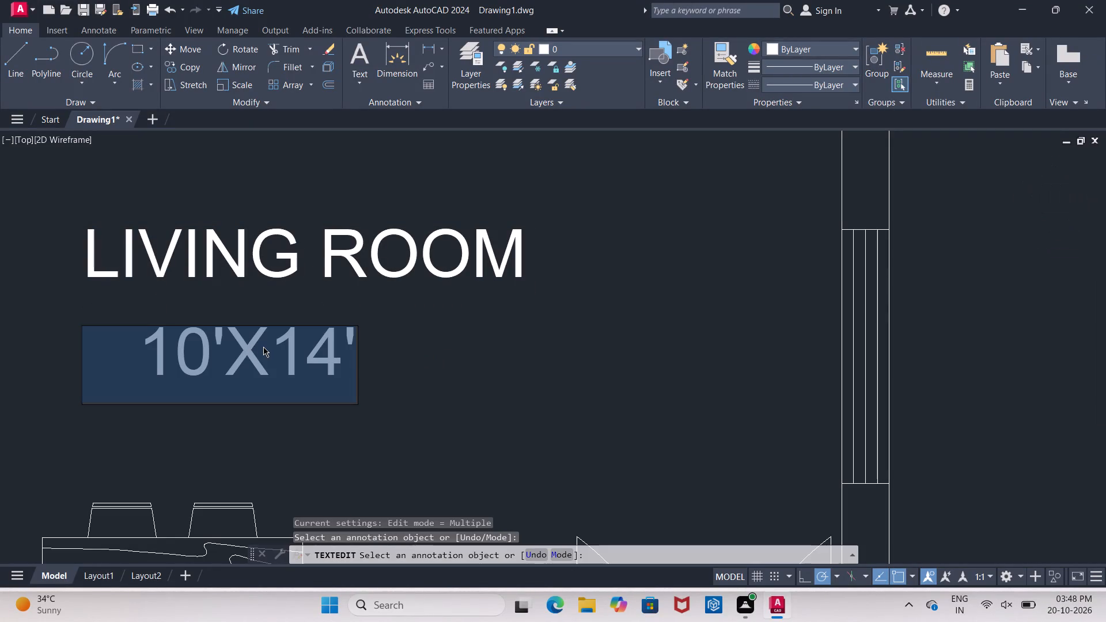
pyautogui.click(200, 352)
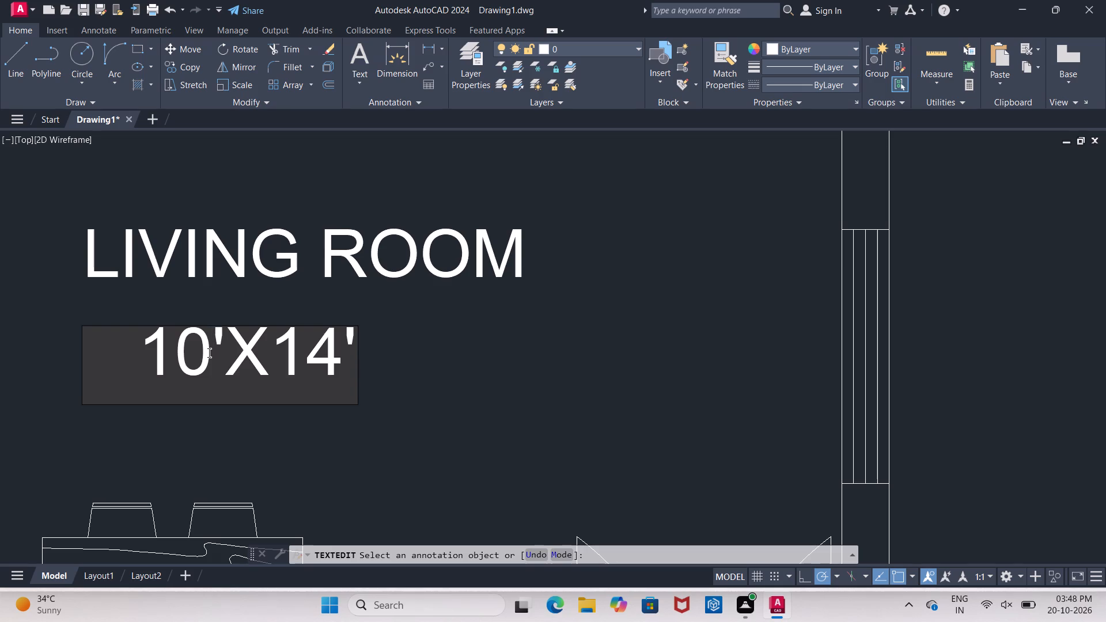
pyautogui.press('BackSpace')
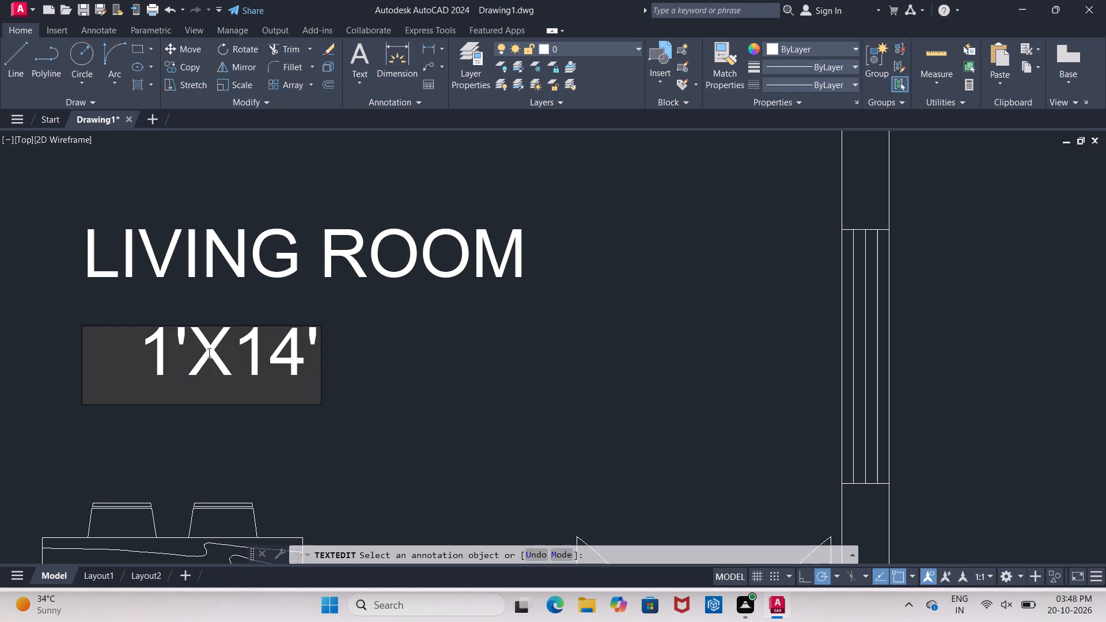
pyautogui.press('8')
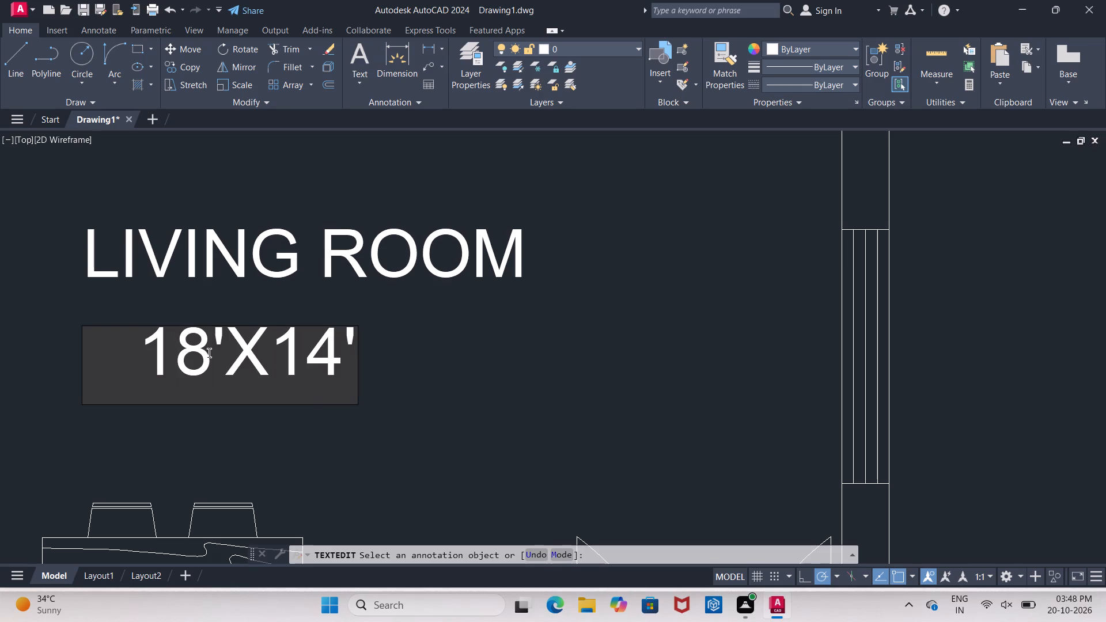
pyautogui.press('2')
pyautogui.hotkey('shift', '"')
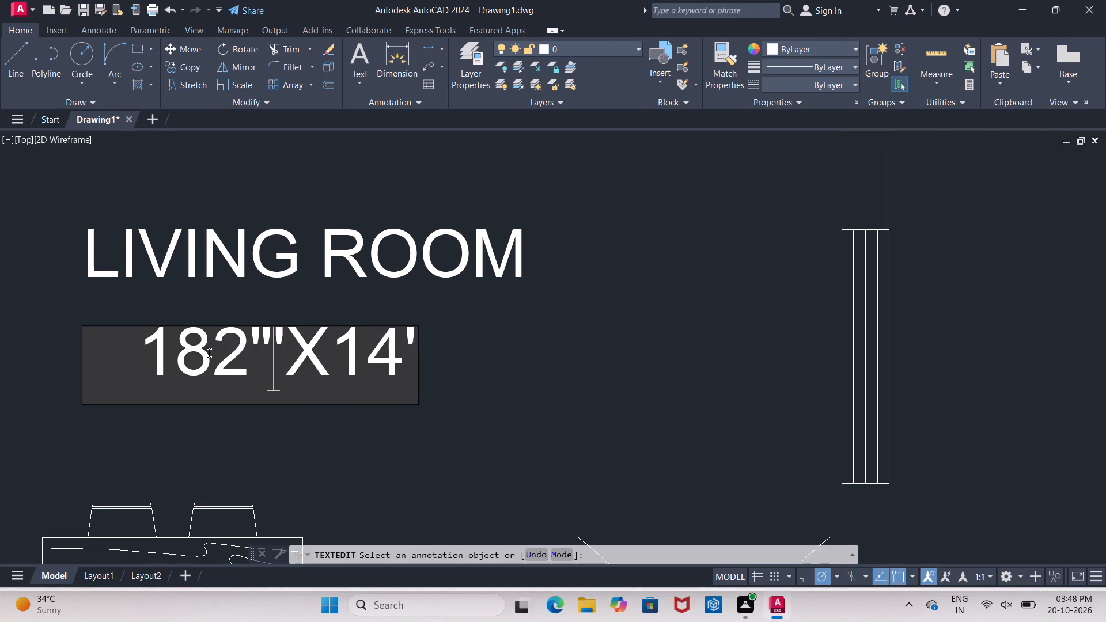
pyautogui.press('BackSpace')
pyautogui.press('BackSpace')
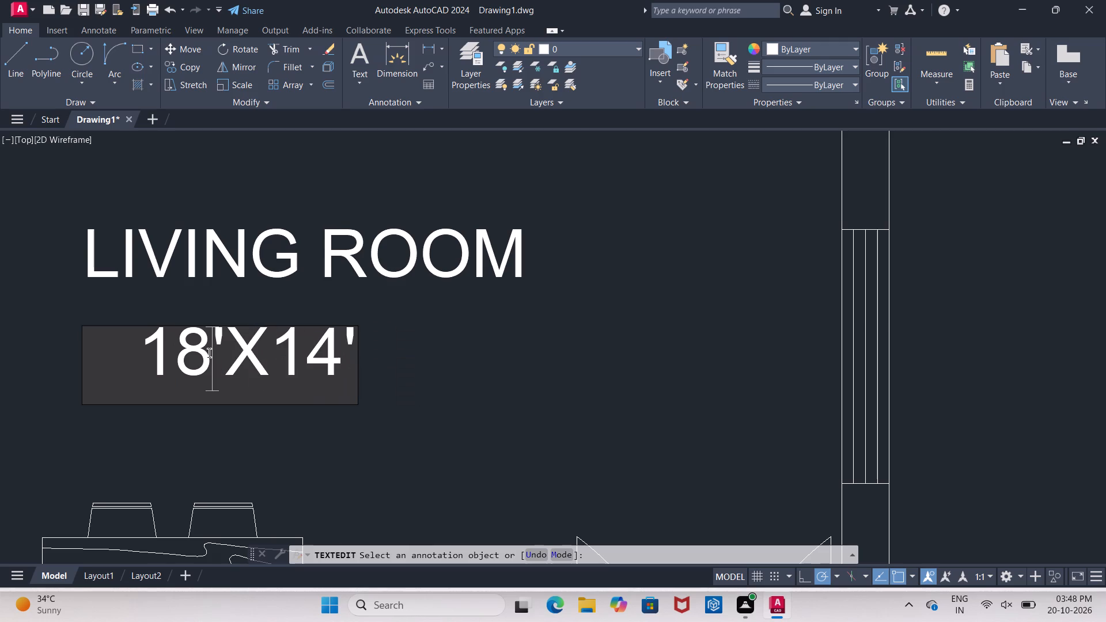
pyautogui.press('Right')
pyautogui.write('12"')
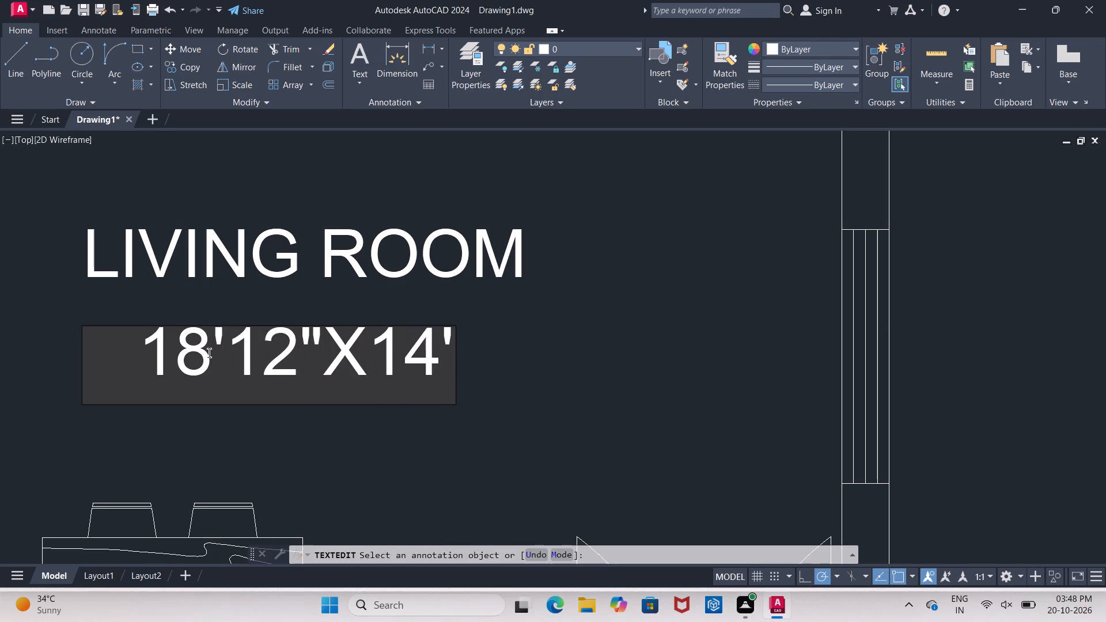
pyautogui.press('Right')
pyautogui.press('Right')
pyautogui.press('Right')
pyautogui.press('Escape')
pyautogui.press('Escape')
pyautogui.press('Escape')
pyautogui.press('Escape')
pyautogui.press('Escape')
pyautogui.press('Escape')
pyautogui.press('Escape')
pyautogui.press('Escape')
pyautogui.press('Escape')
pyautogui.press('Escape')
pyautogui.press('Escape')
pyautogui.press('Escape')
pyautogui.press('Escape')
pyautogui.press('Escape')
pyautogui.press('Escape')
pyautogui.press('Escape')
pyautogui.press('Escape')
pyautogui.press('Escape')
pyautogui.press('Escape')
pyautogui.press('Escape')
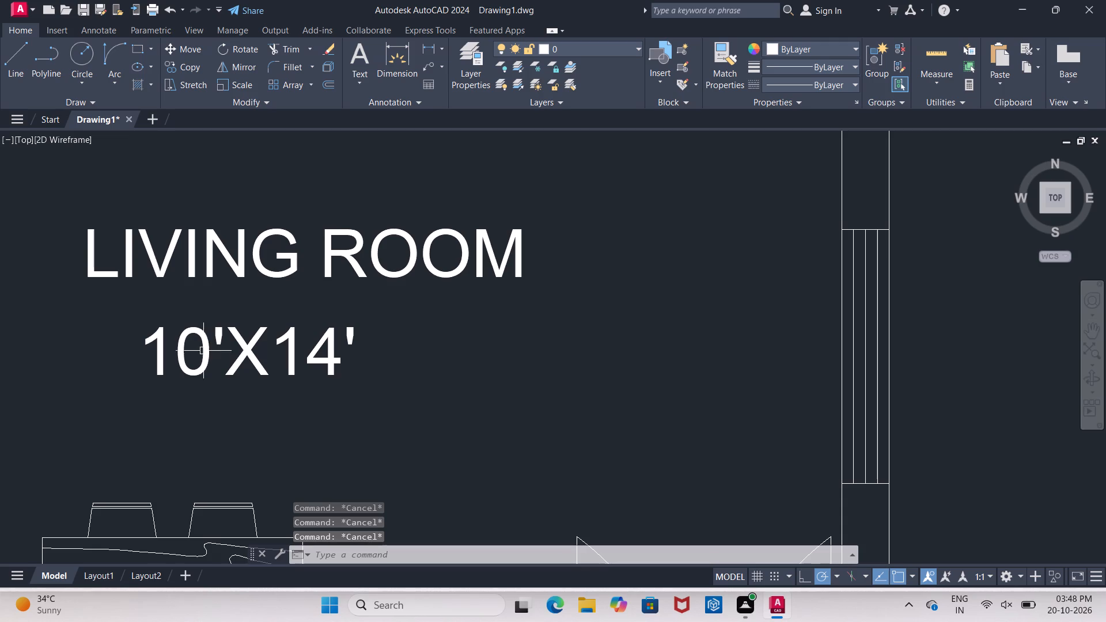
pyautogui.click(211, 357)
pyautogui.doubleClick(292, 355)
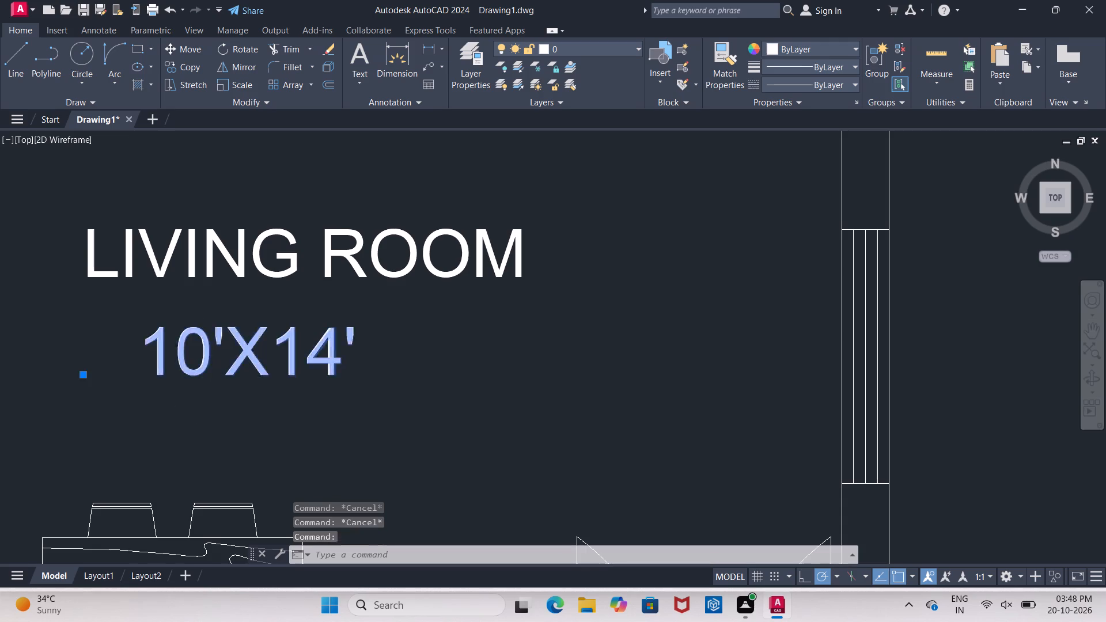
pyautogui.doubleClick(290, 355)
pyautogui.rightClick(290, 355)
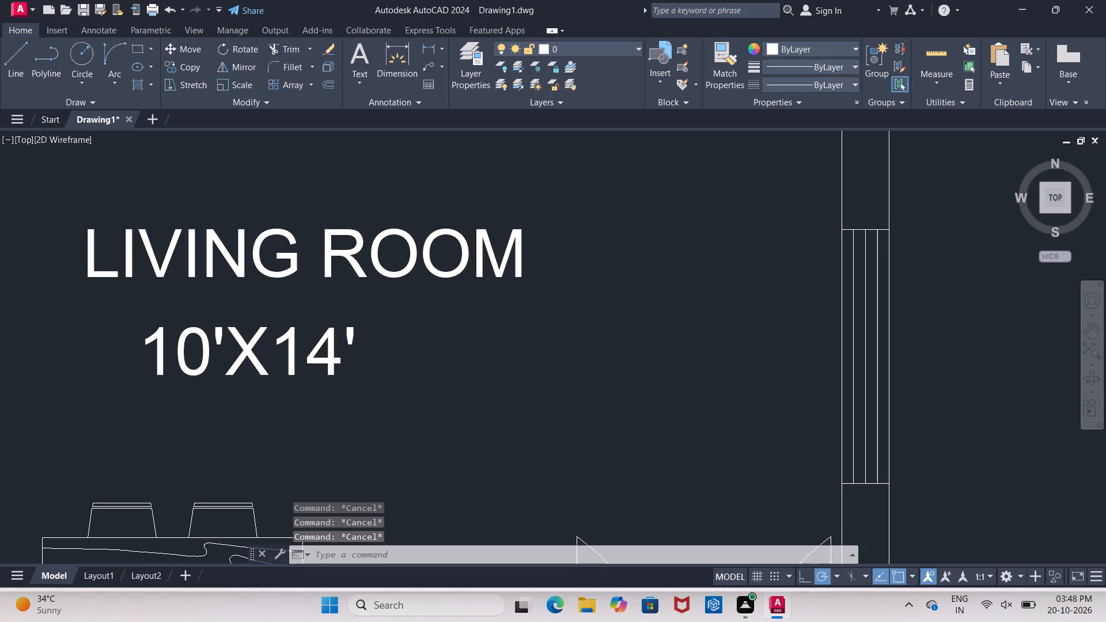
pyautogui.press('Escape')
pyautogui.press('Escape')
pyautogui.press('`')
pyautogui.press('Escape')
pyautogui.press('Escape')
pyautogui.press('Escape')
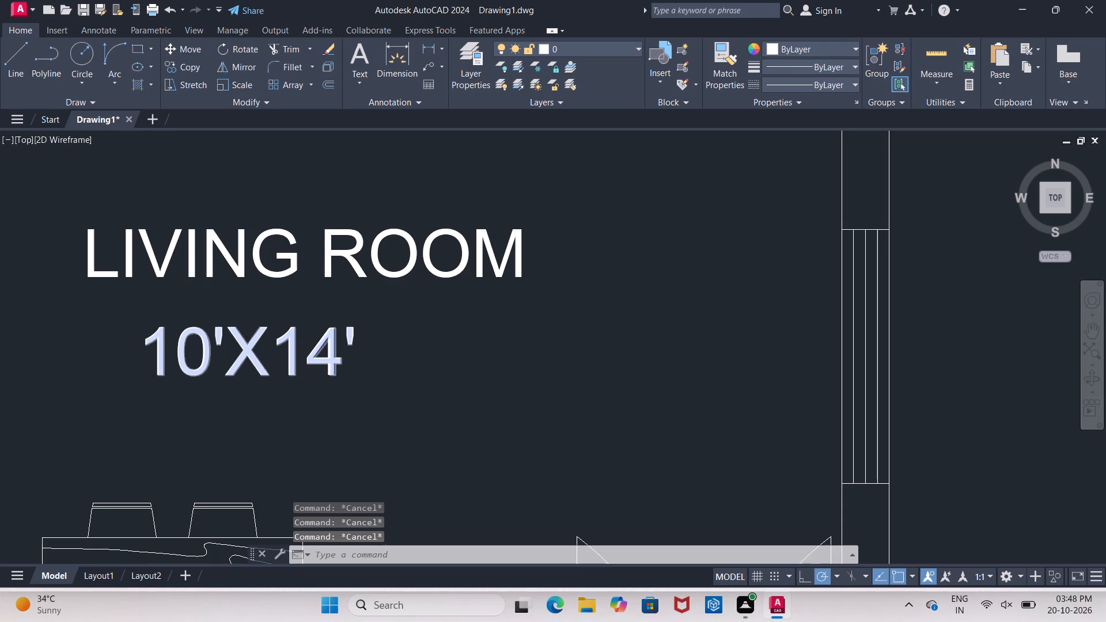
# Change the size line under the LIVING ROOM name to 18'2"X11'8".
pyautogui.click(314, 348)
pyautogui.rightClick(325, 348)
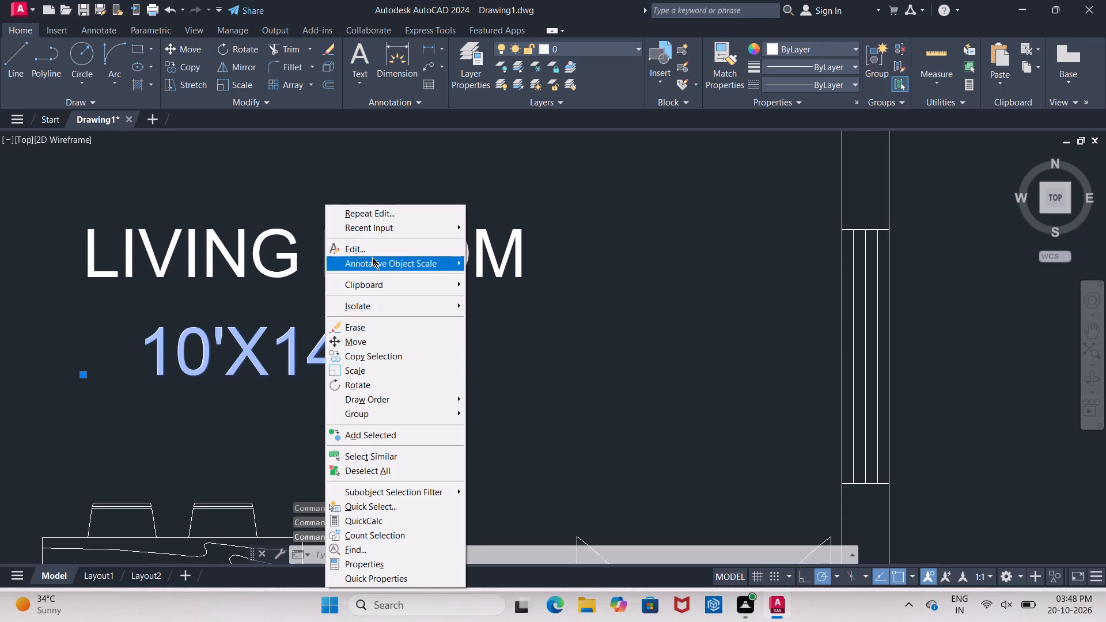
pyautogui.click(367, 250)
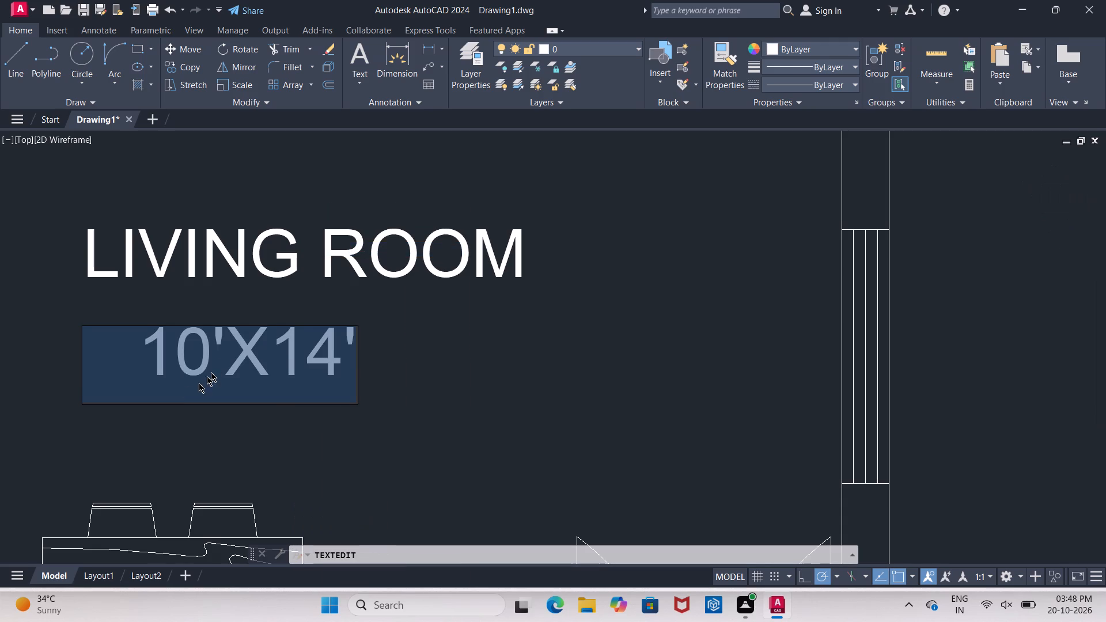
pyautogui.click(217, 361)
pyautogui.press('BackSpace')
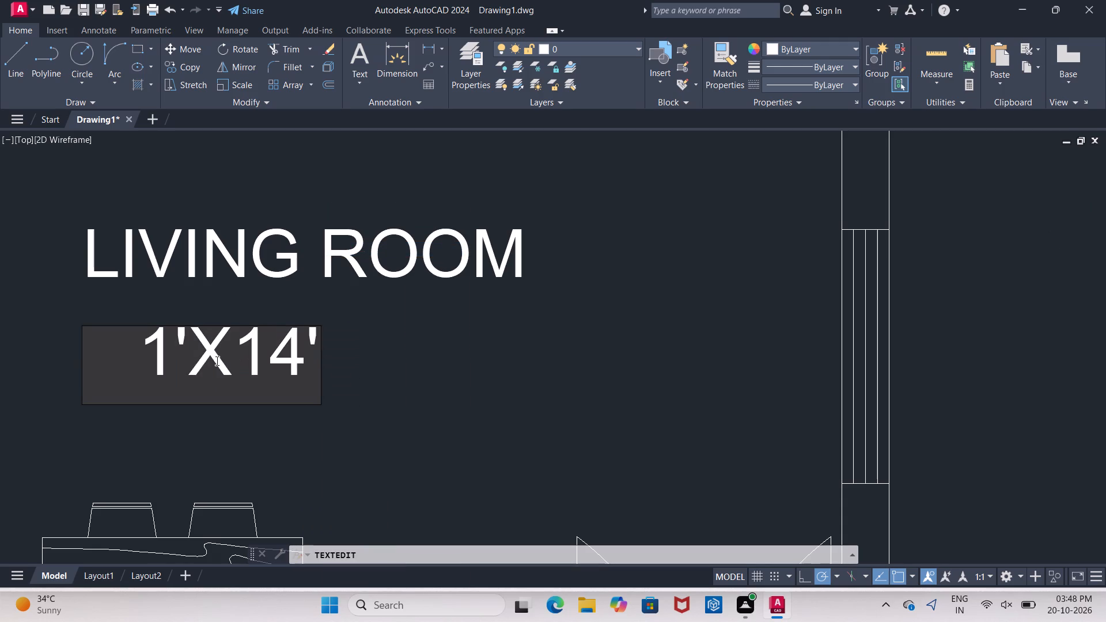
pyautogui.press('8')
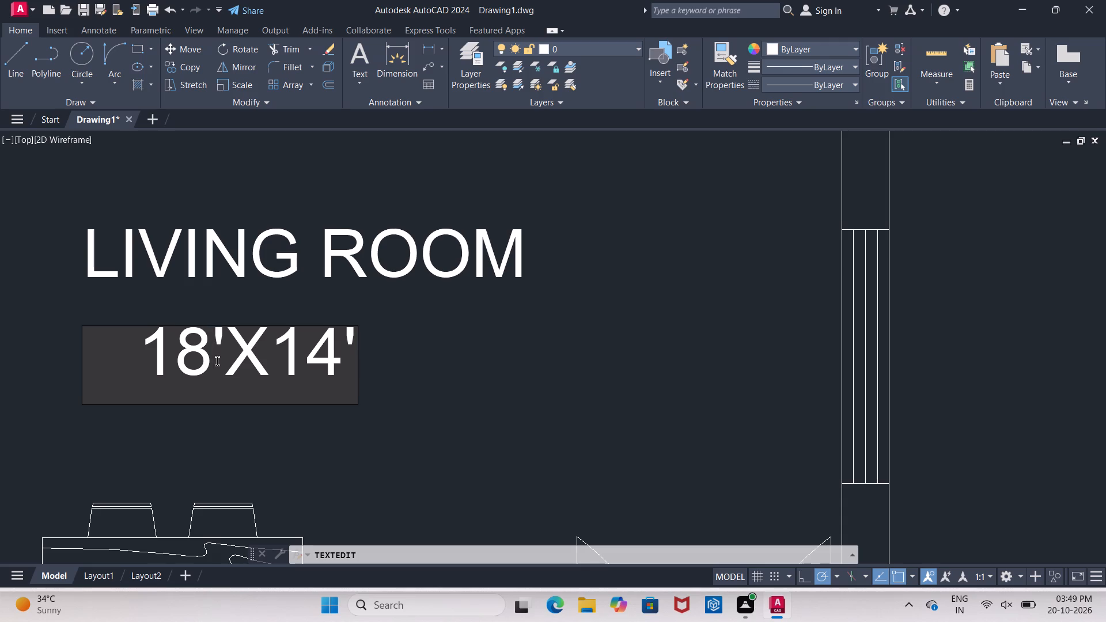
pyautogui.press('Right')
pyautogui.press('2')
pyautogui.press("'")
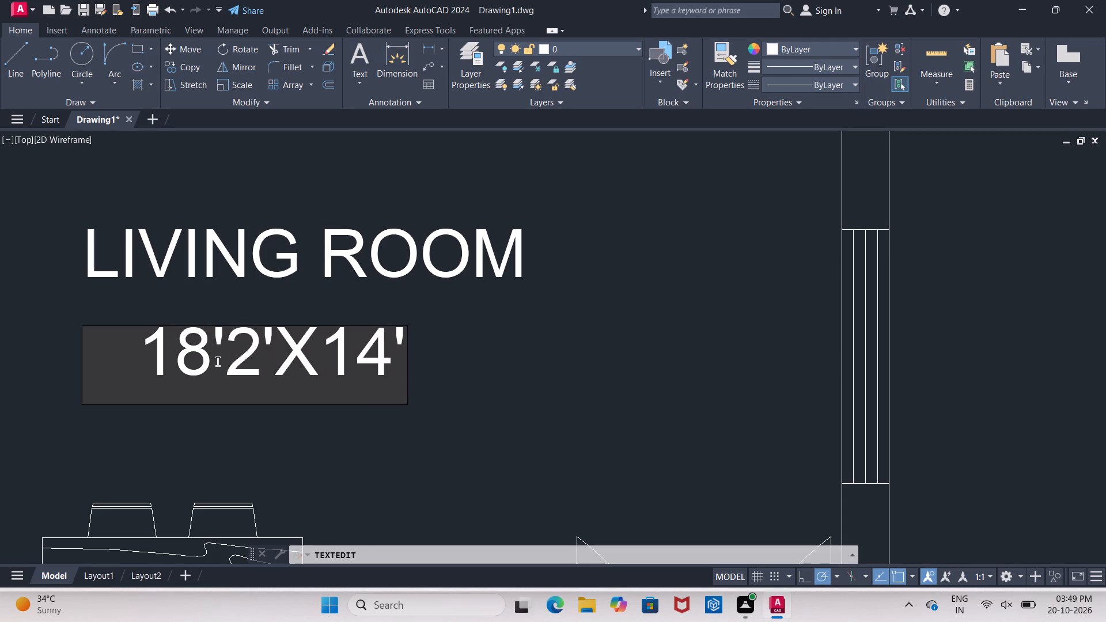
pyautogui.press('BackSpace')
pyautogui.hotkey('shift', '"')
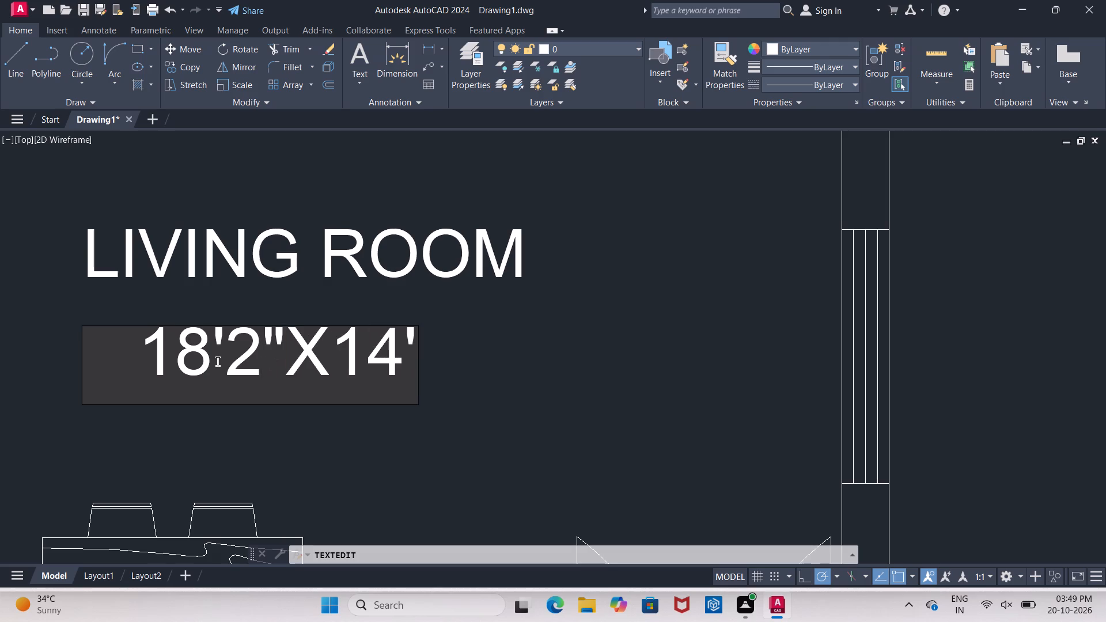
pyautogui.click(406, 366)
pyautogui.press('BackSpace')
pyautogui.press('BackSpace')
pyautogui.write('11')
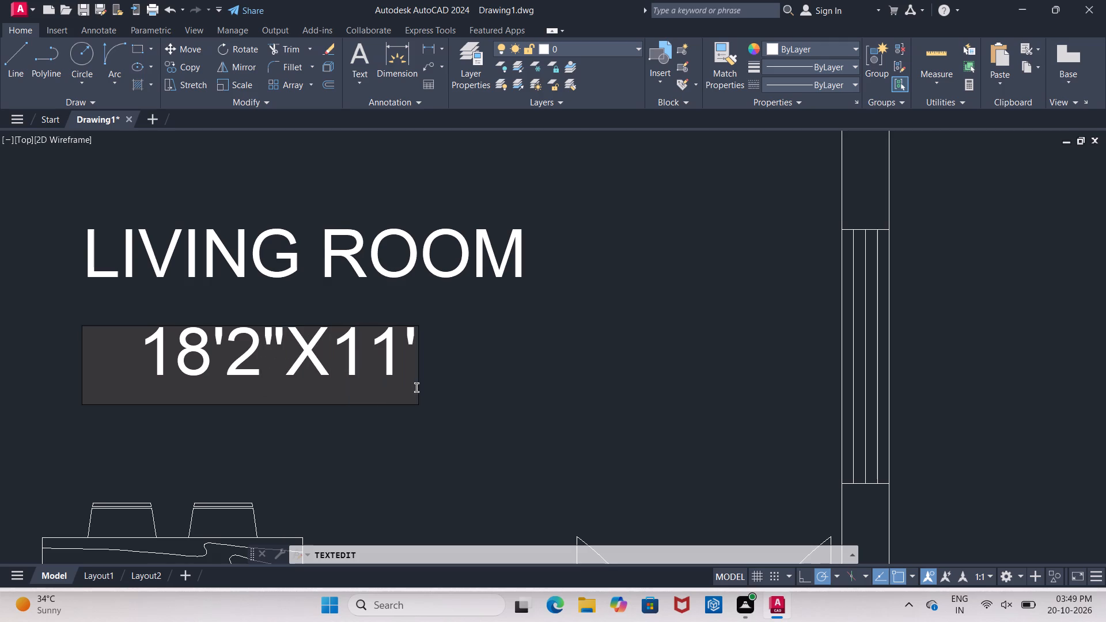
pyautogui.press('Right')
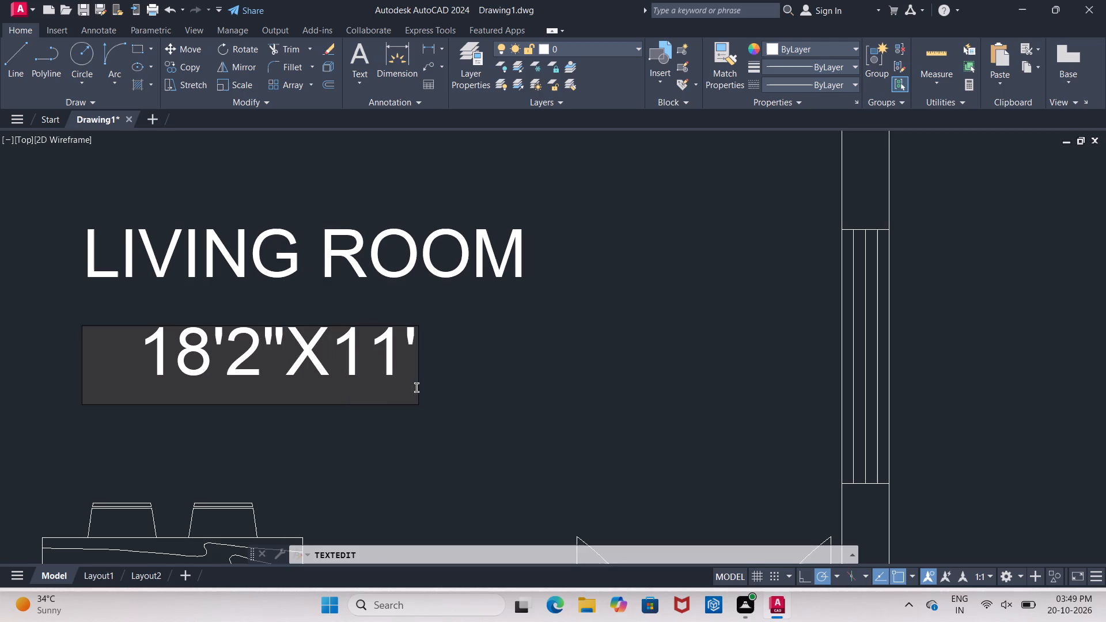
pyautogui.write('8"')
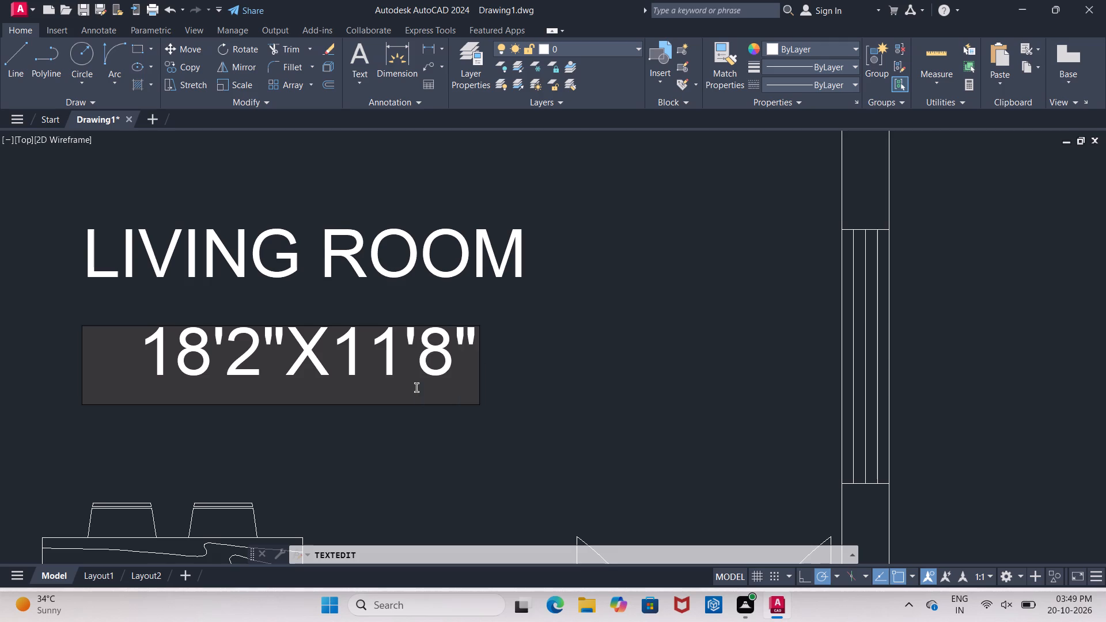
pyautogui.click(538, 355)
# Skip the antivirus warning and change the BED ROOM name in the large space beside the kitchen, below the double door, to PARKING.
pyautogui.scroll(-4, 400, 185)
pyautogui.scroll(2, 421, 355)
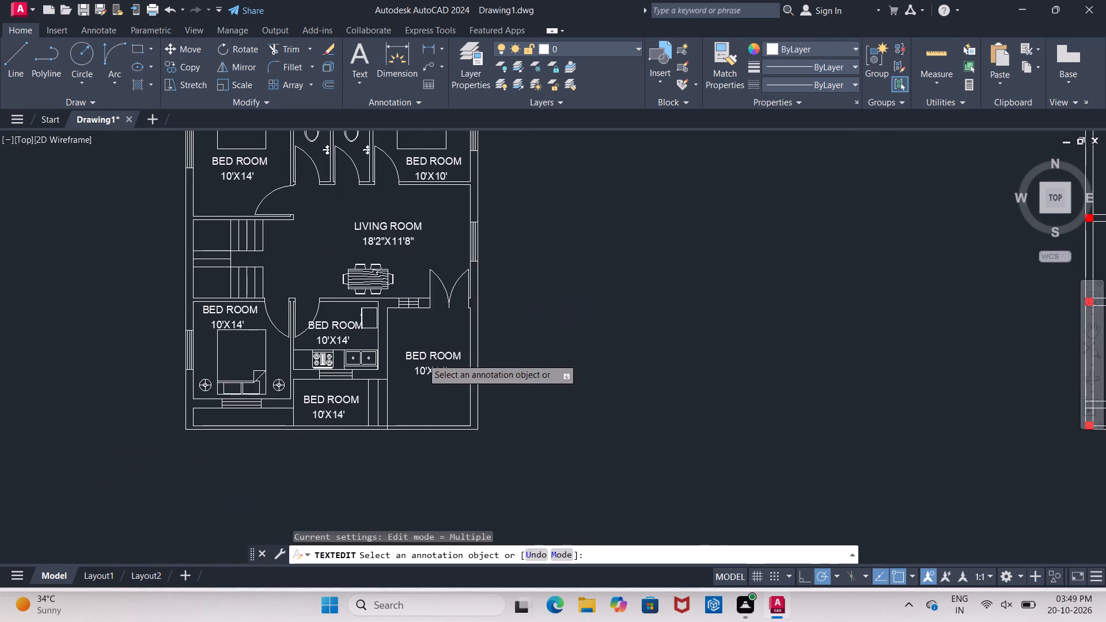
pyautogui.scroll(2, 423, 361)
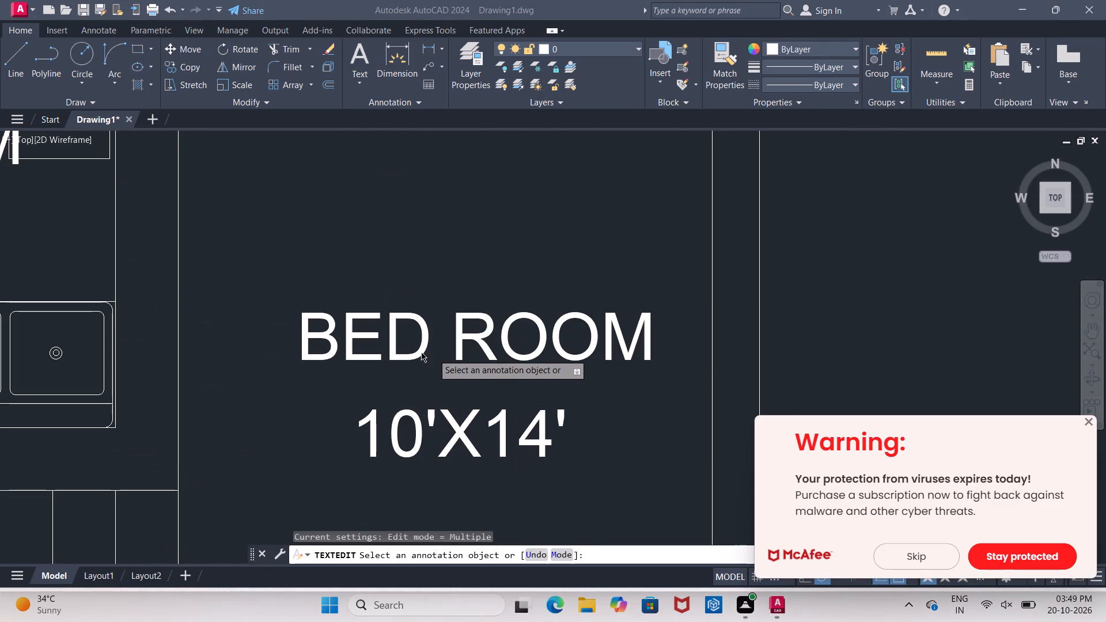
pyautogui.press('Escape')
pyautogui.press('Escape')
pyautogui.click(911, 556)
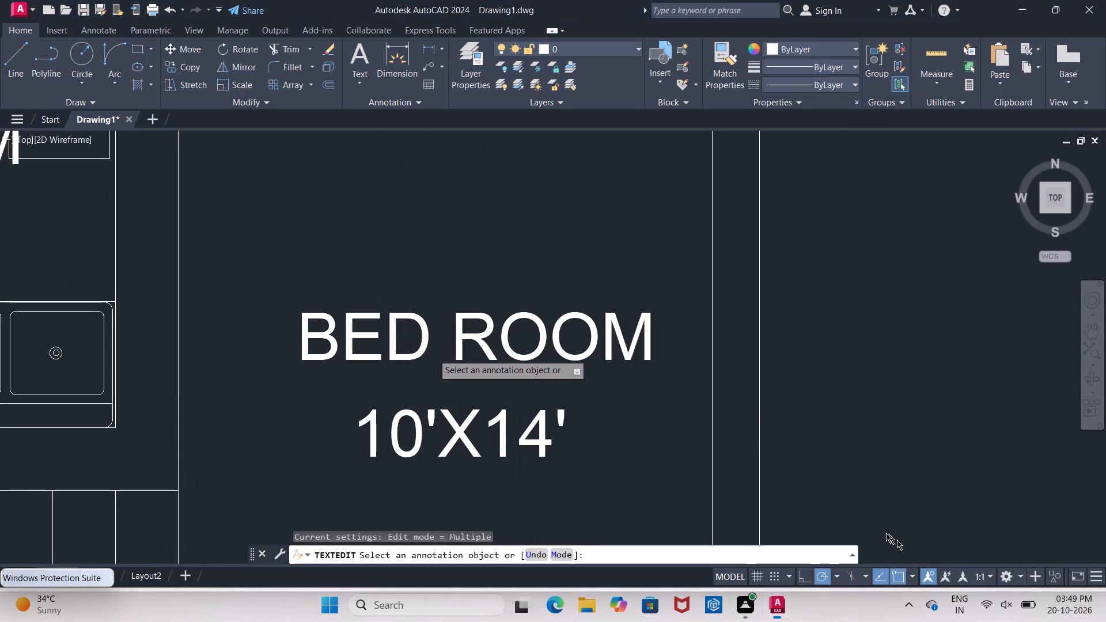
pyautogui.click(498, 359)
pyautogui.press('Escape')
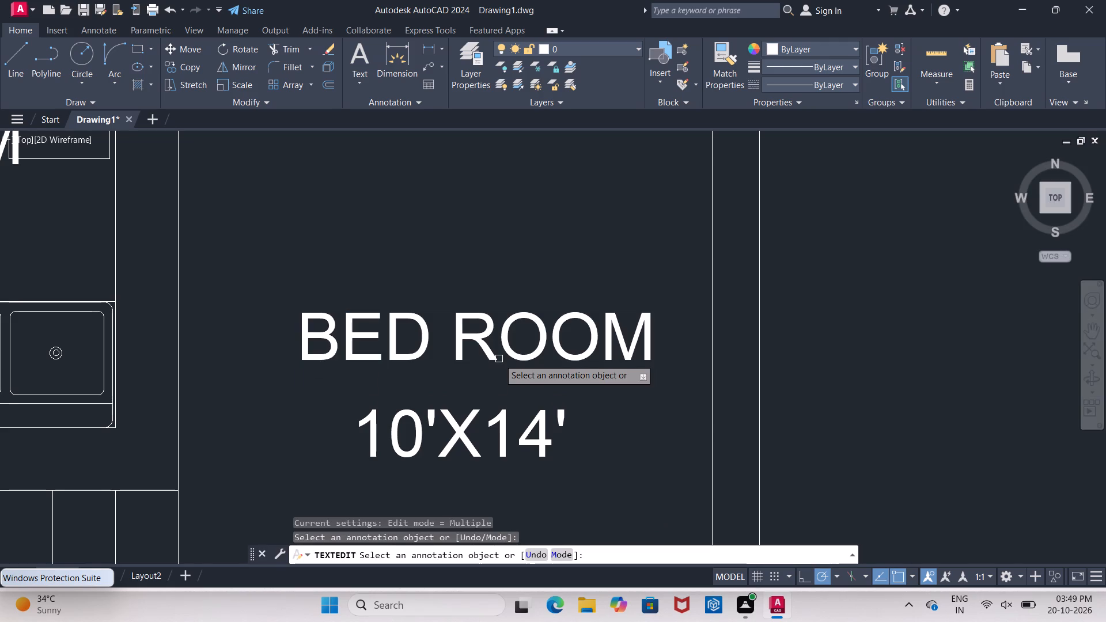
pyautogui.click(499, 359)
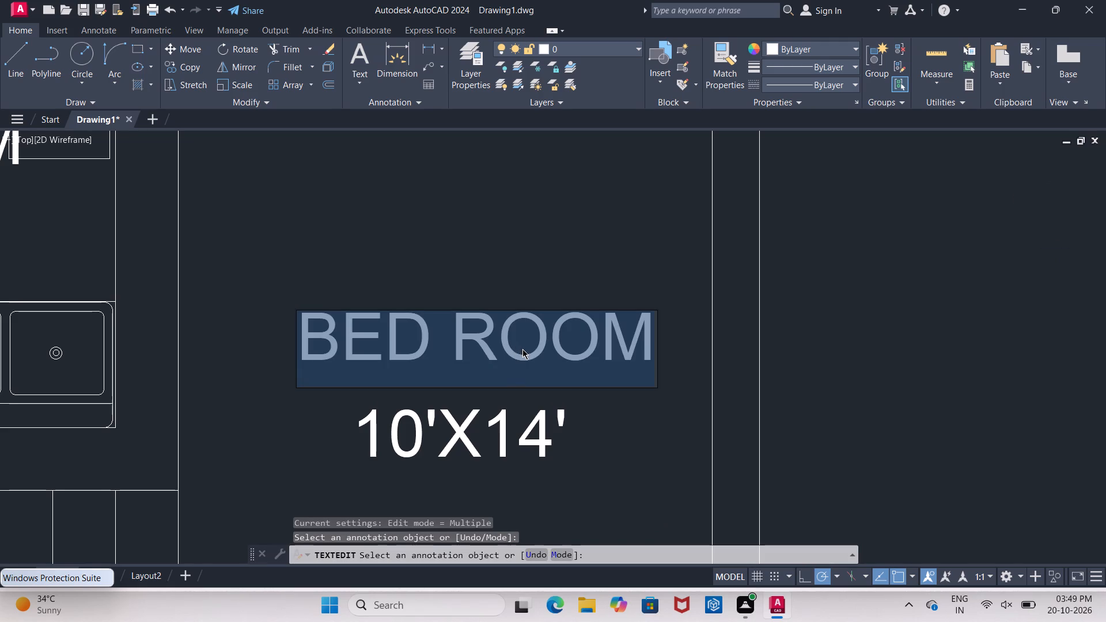
pyautogui.press('BackSpace')
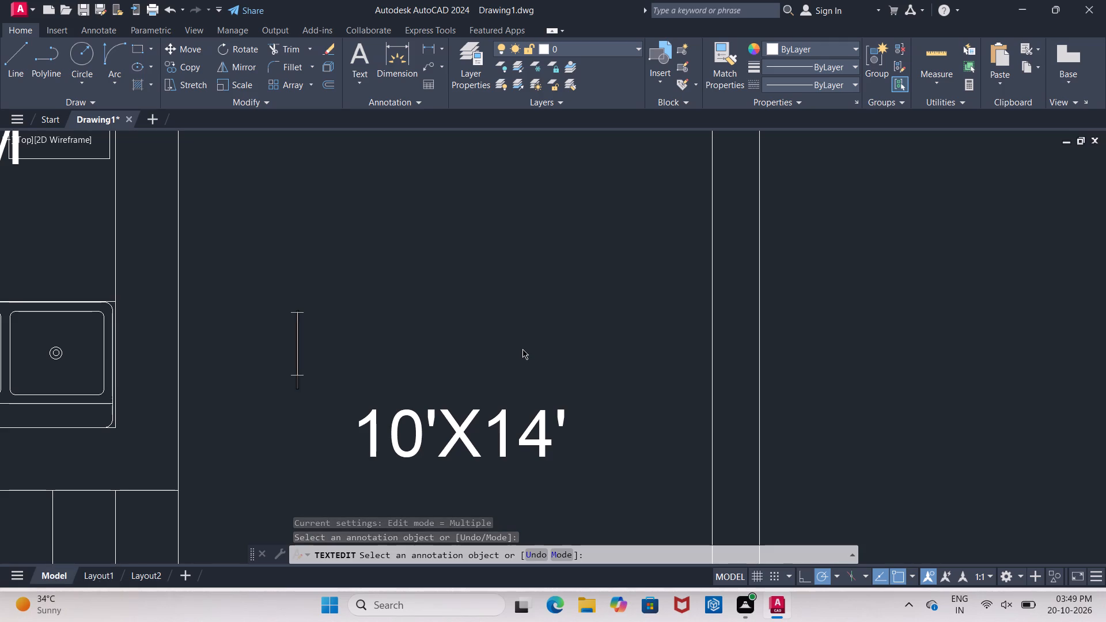
pyautogui.write('PARKING')
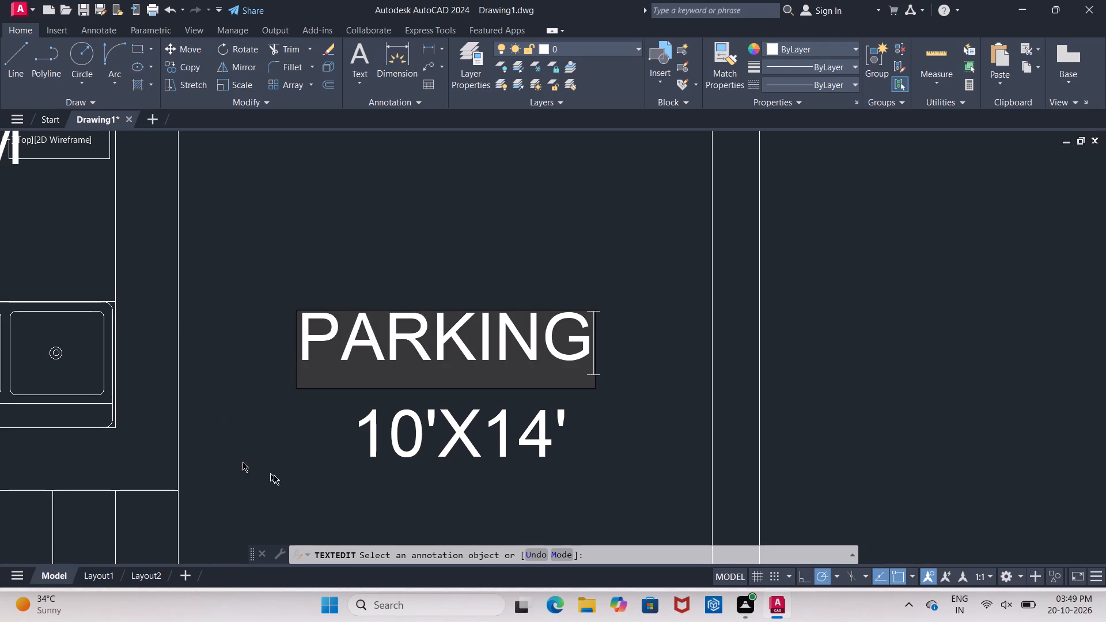
# Change the size line under the PARKING name to 8'6"X12'2".
pyautogui.click(418, 452)
pyautogui.click(414, 439)
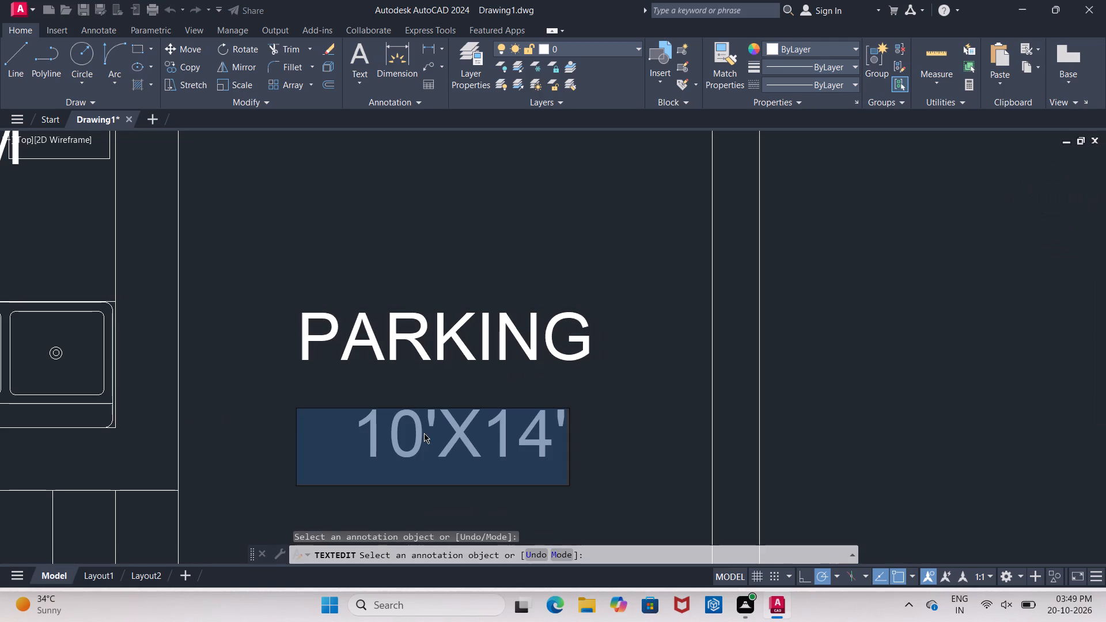
pyautogui.press('BackSpace')
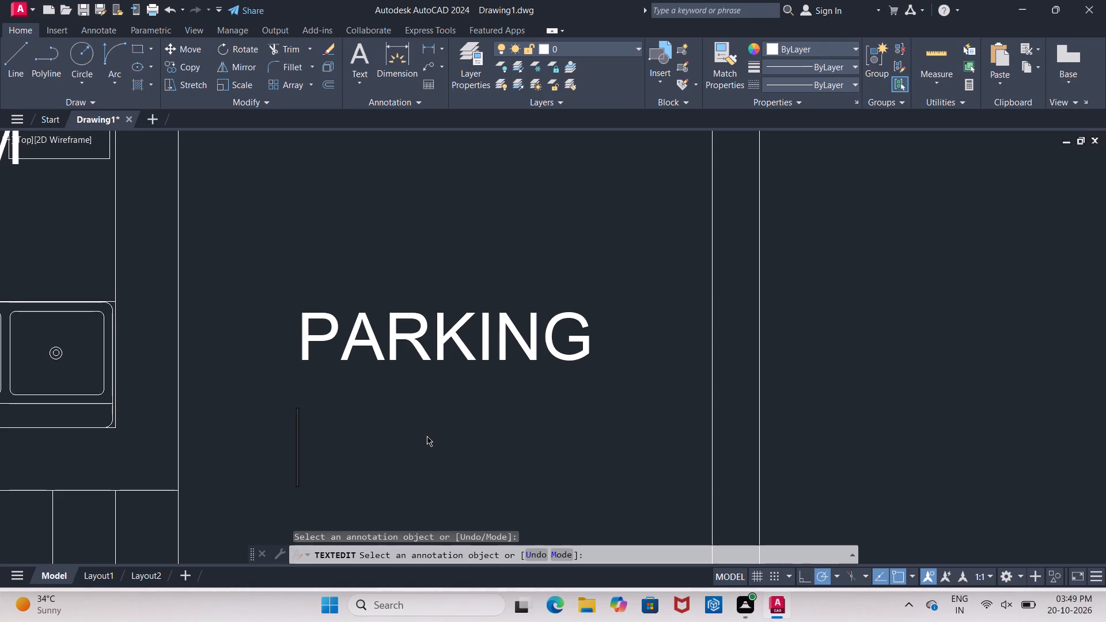
pyautogui.write("8'")
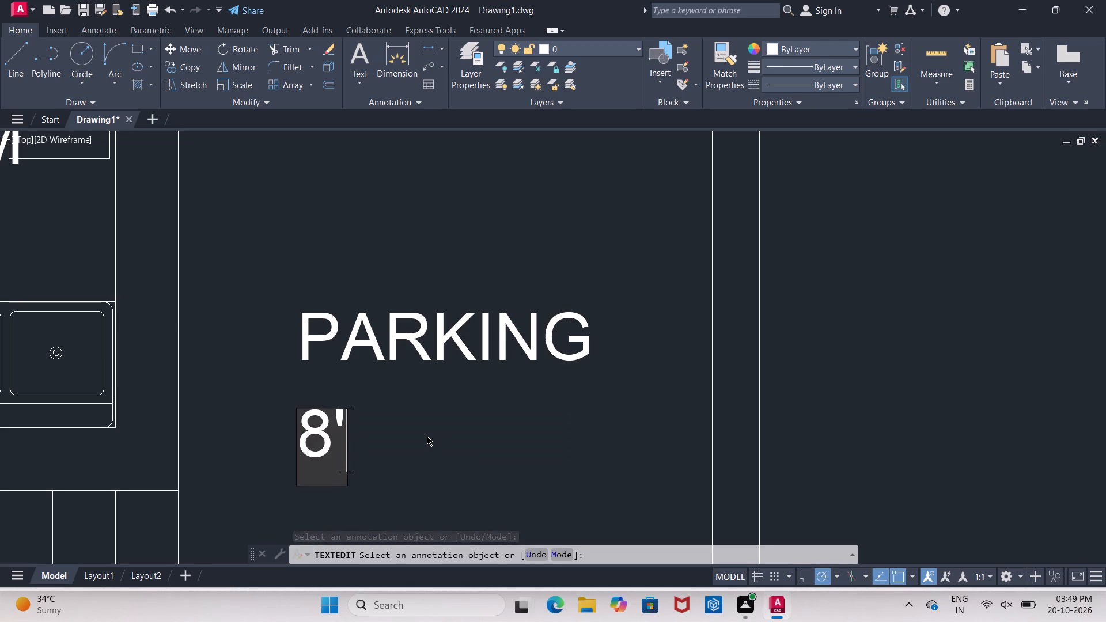
pyautogui.write('6"')
pyautogui.press('x')
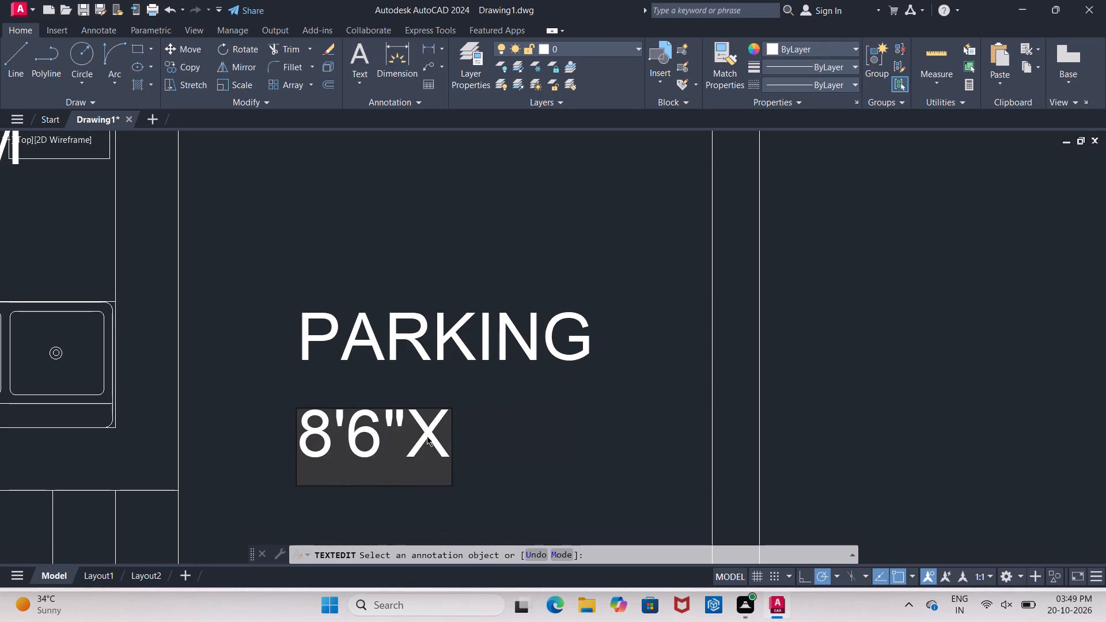
pyautogui.write('12')
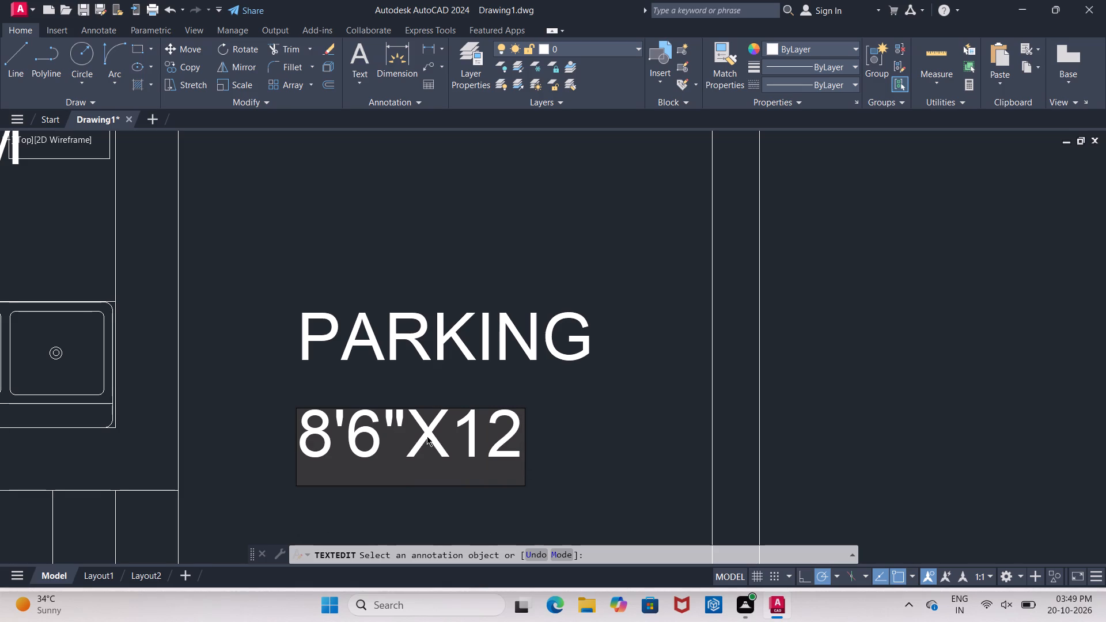
pyautogui.press("'")
pyautogui.write('2"')
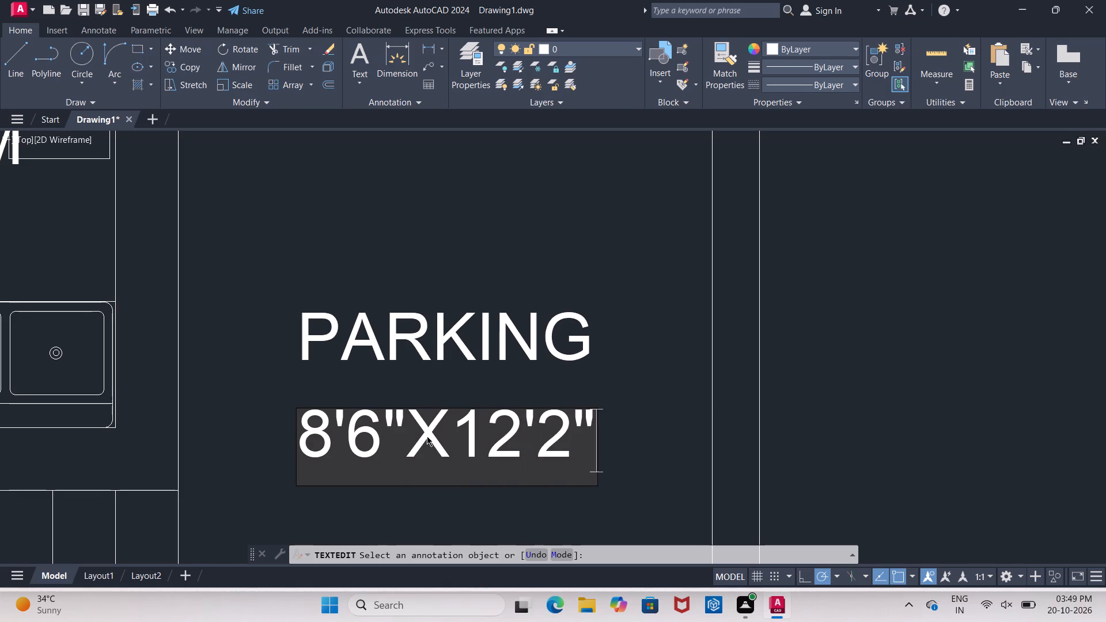
pyautogui.click(631, 378)
# Change the BED ROOM name in the small space below the kitchen to PORCH.
pyautogui.scroll(-3, 528, 264)
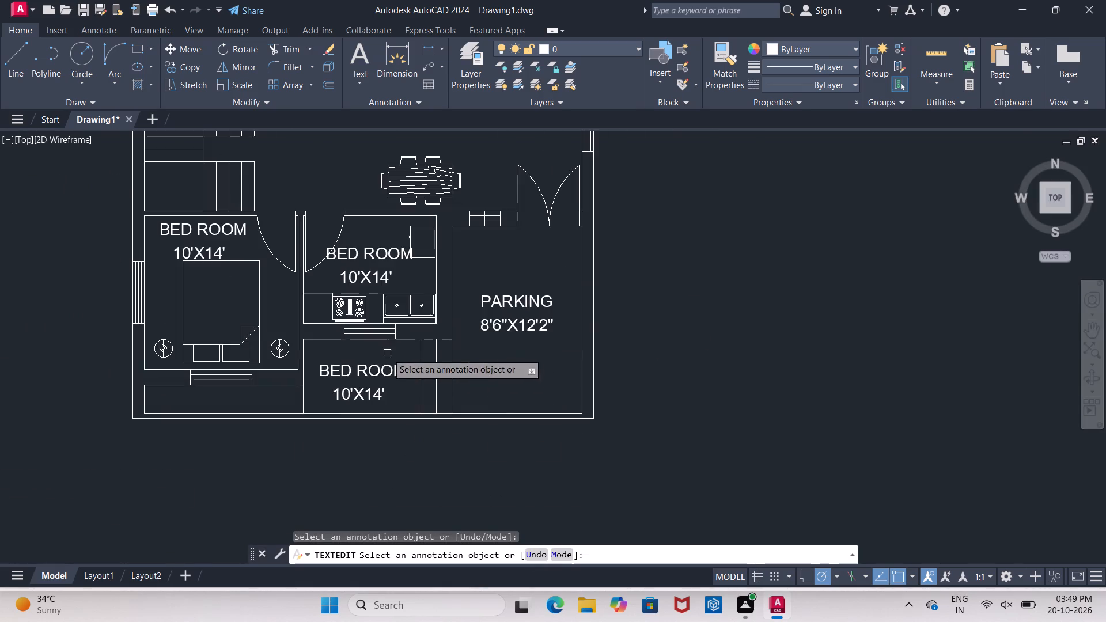
pyautogui.scroll(3, 345, 389)
pyautogui.click(335, 330)
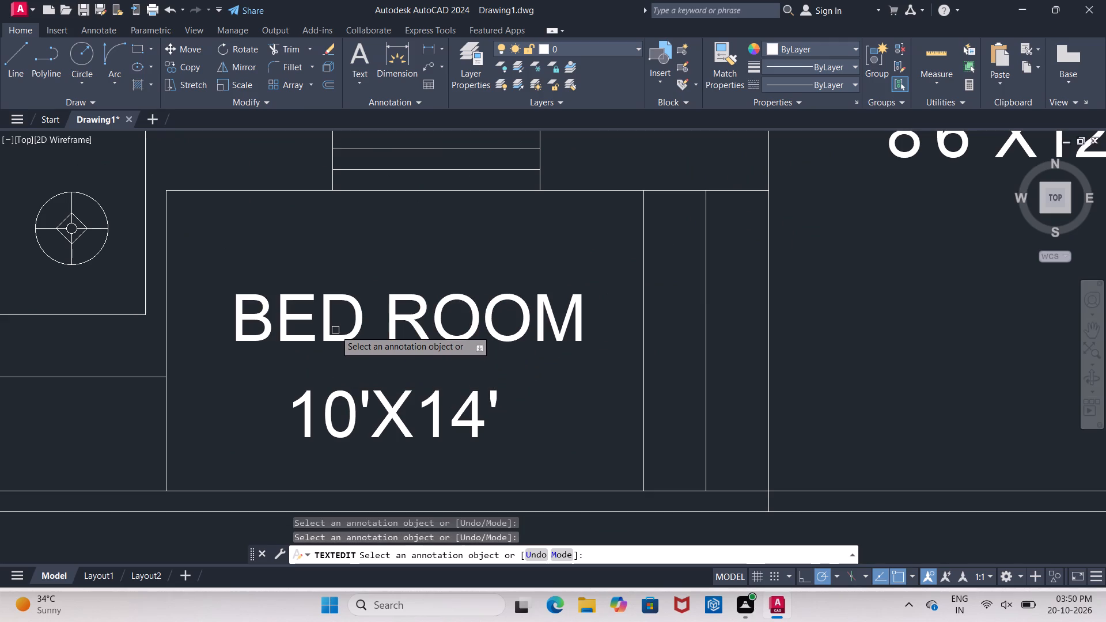
pyautogui.click(335, 330)
pyautogui.click(331, 333)
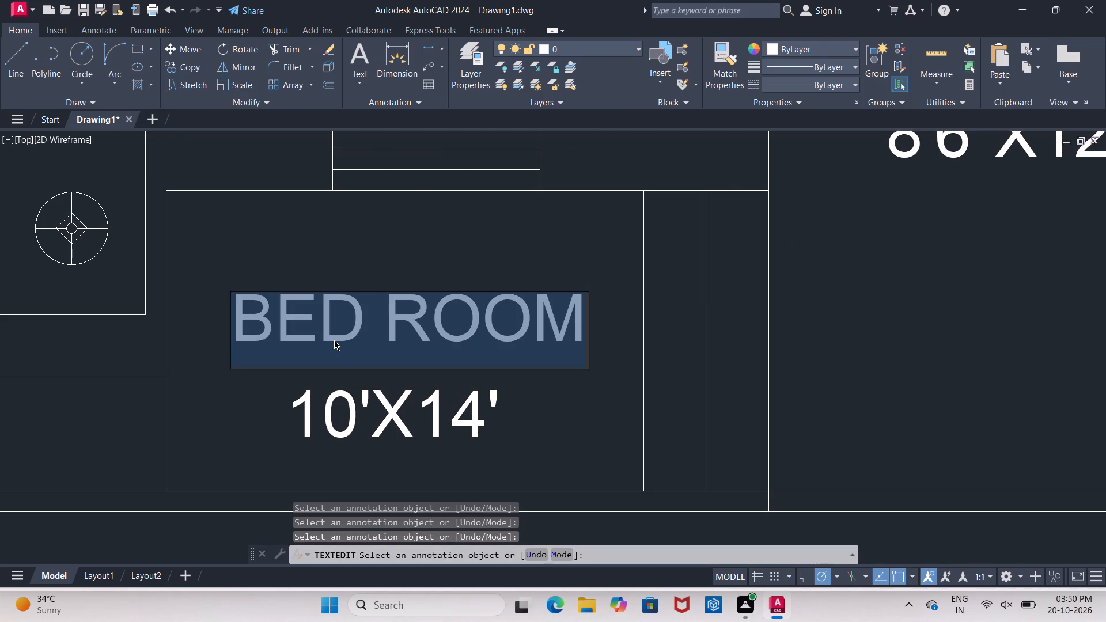
pyautogui.press('BackSpace')
pyautogui.write('PORCH')
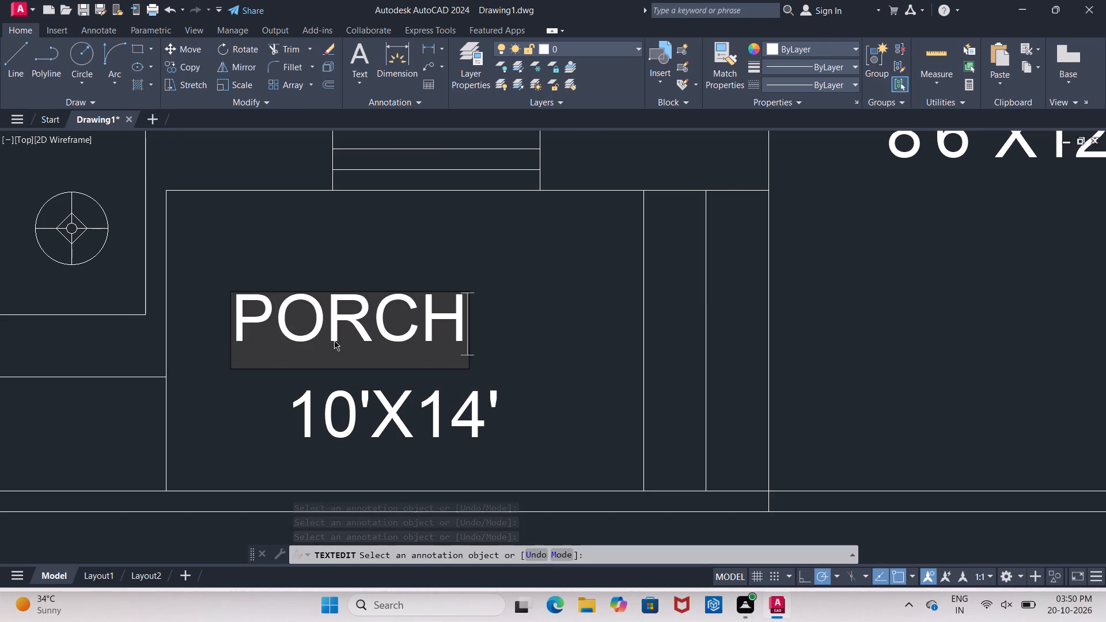
pyautogui.click(308, 427)
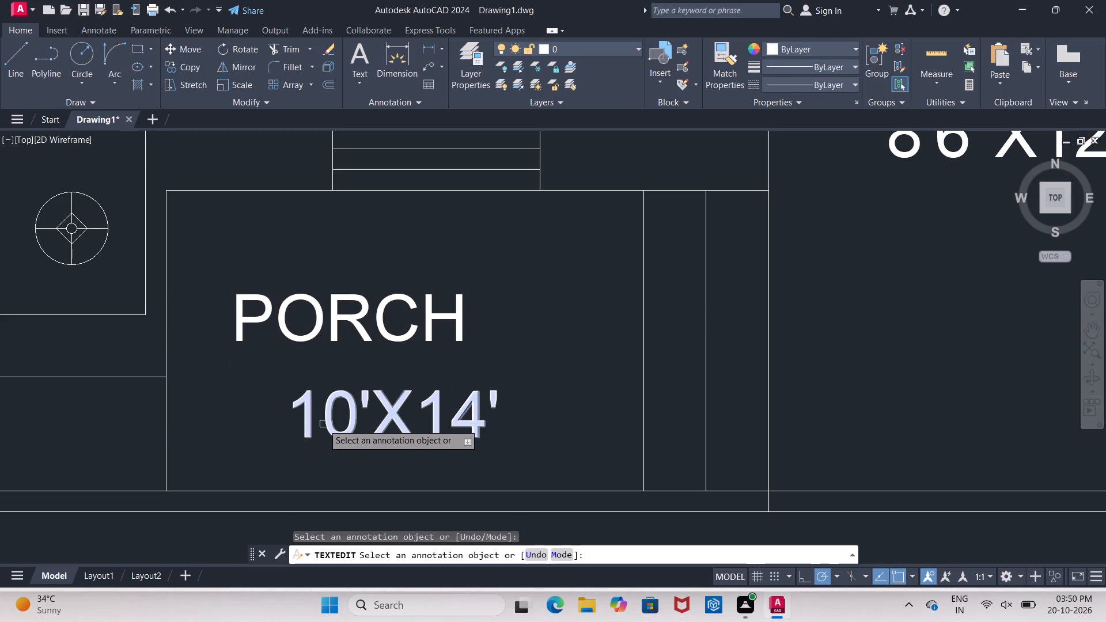
# Change the size line under the PORCH name to 9'8"X4'10".
pyautogui.click(323, 424)
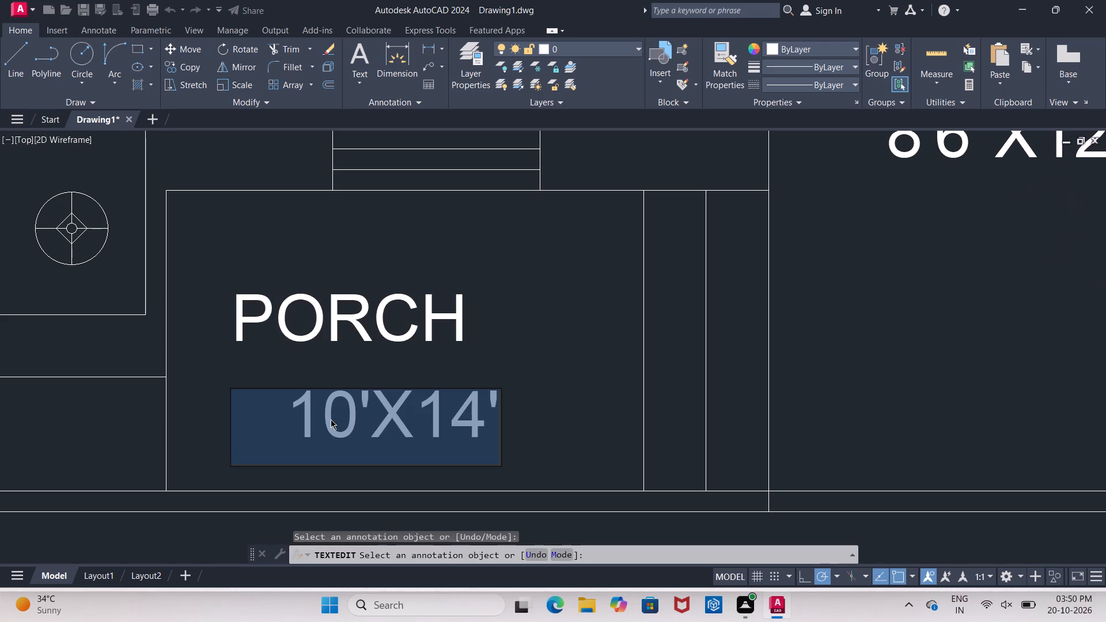
pyautogui.press('BackSpace')
pyautogui.press('9')
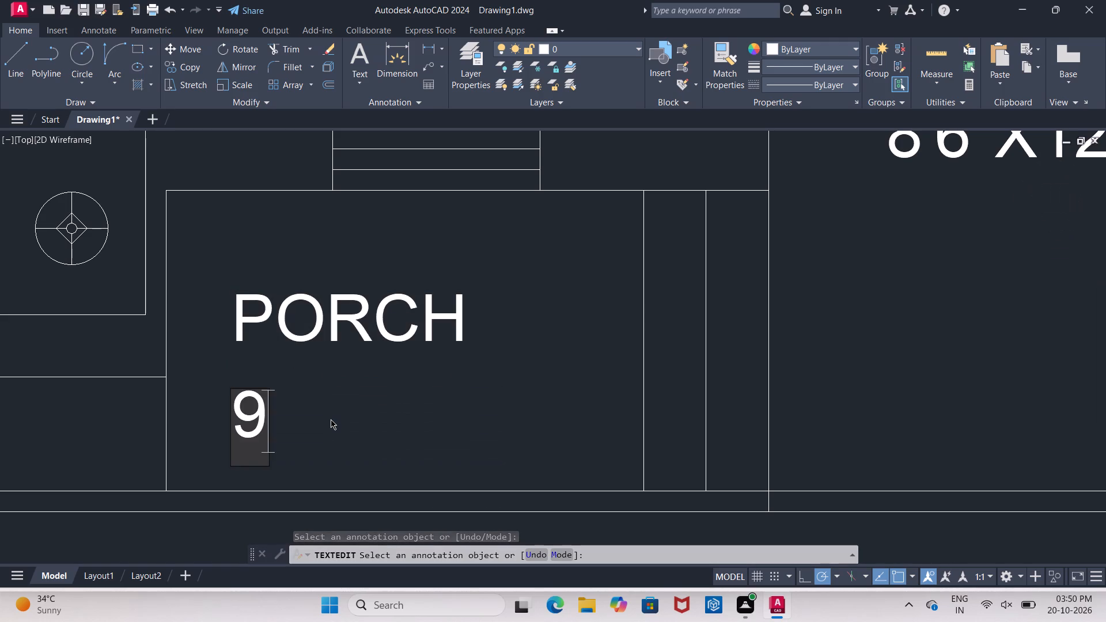
pyautogui.press("'")
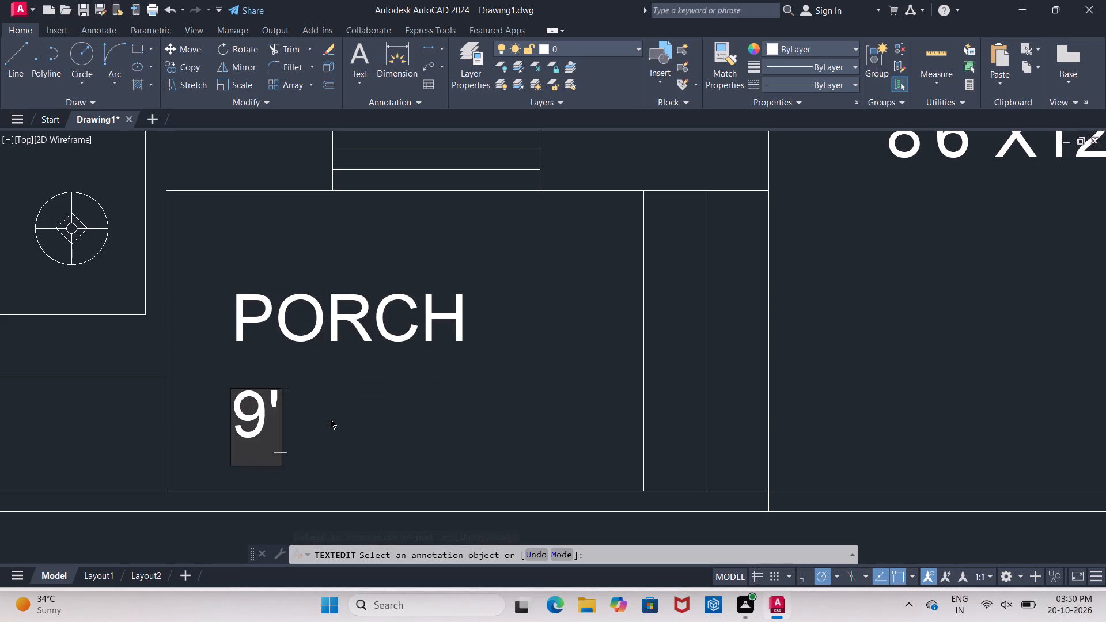
pyautogui.write('8"')
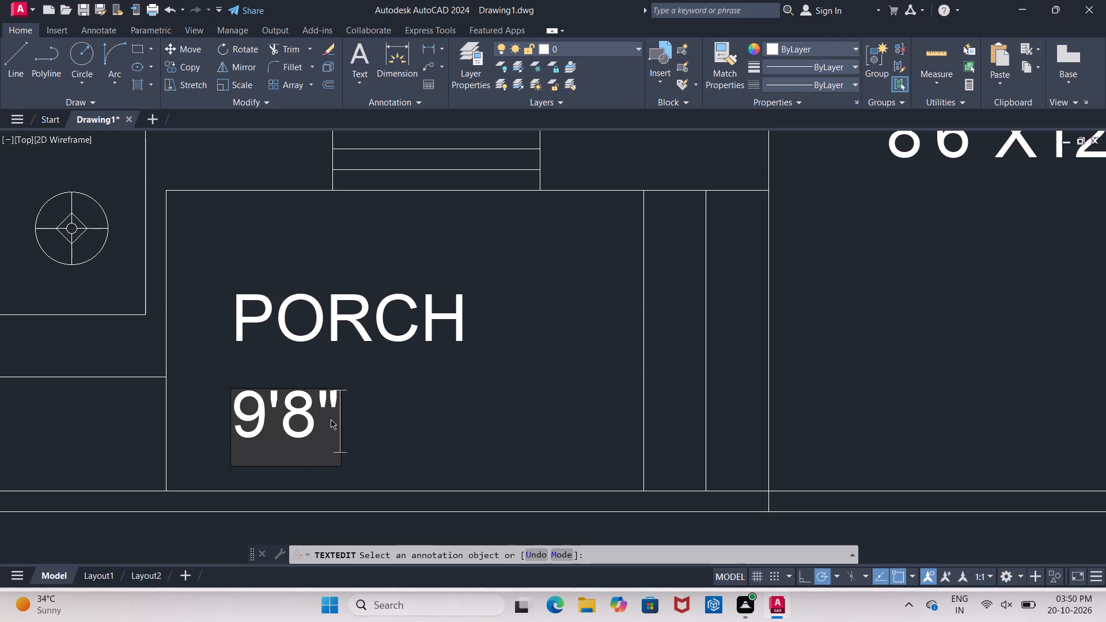
pyautogui.press('x')
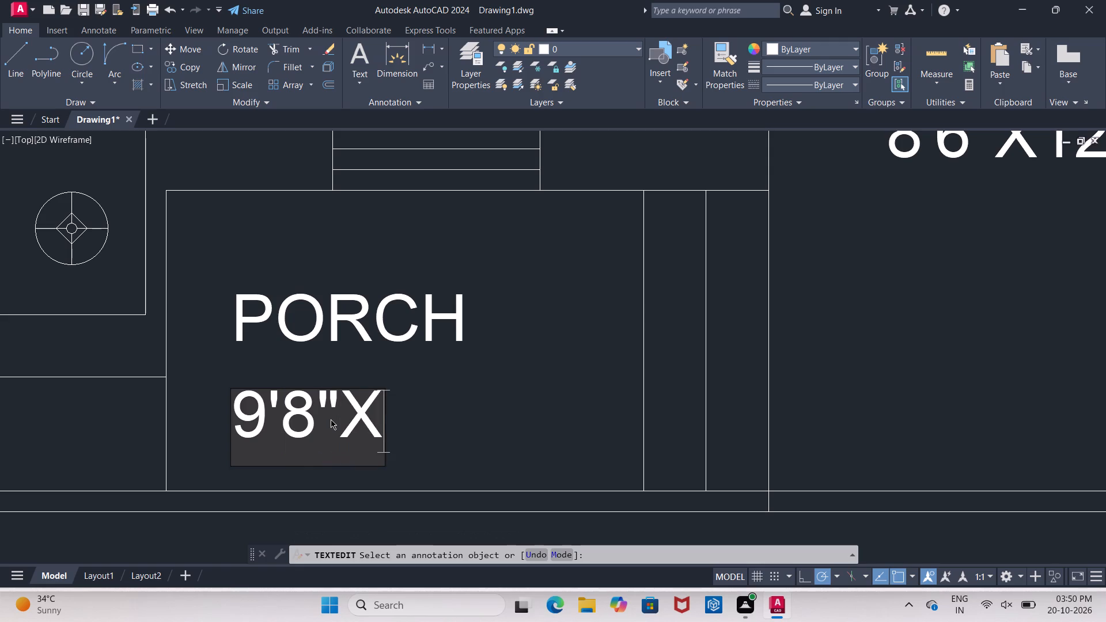
pyautogui.write('4"')
pyautogui.press('BackSpace')
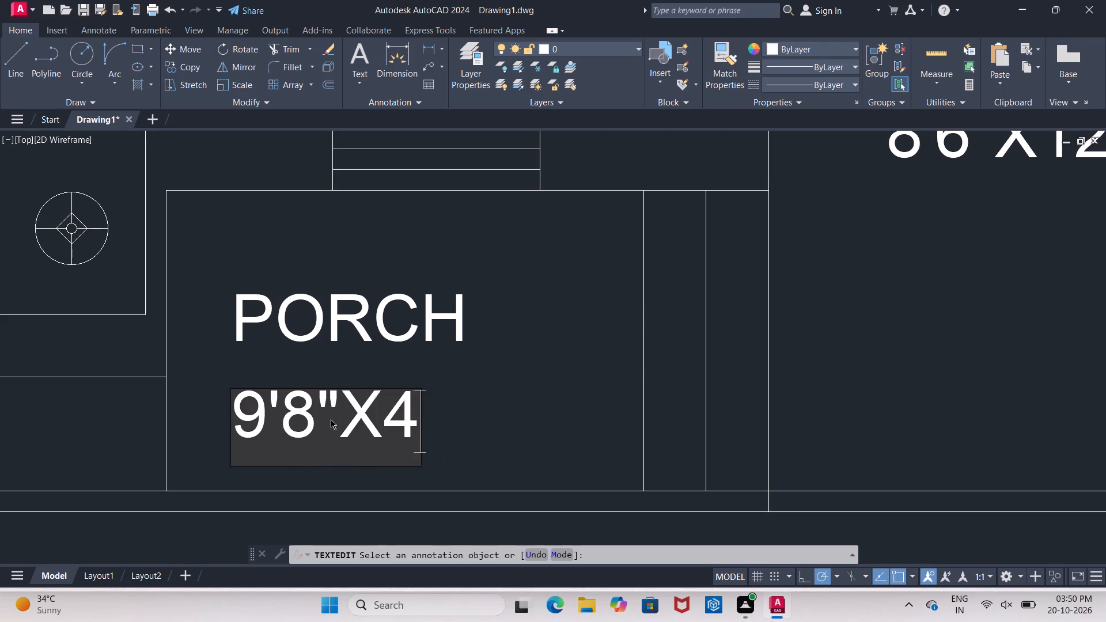
pyautogui.press("'")
pyautogui.write('10"')
pyautogui.click(535, 353)
# Change the BED ROOM name in the room with the stove and double sink to KITCHEN.
pyautogui.scroll(-2, 506, 367)
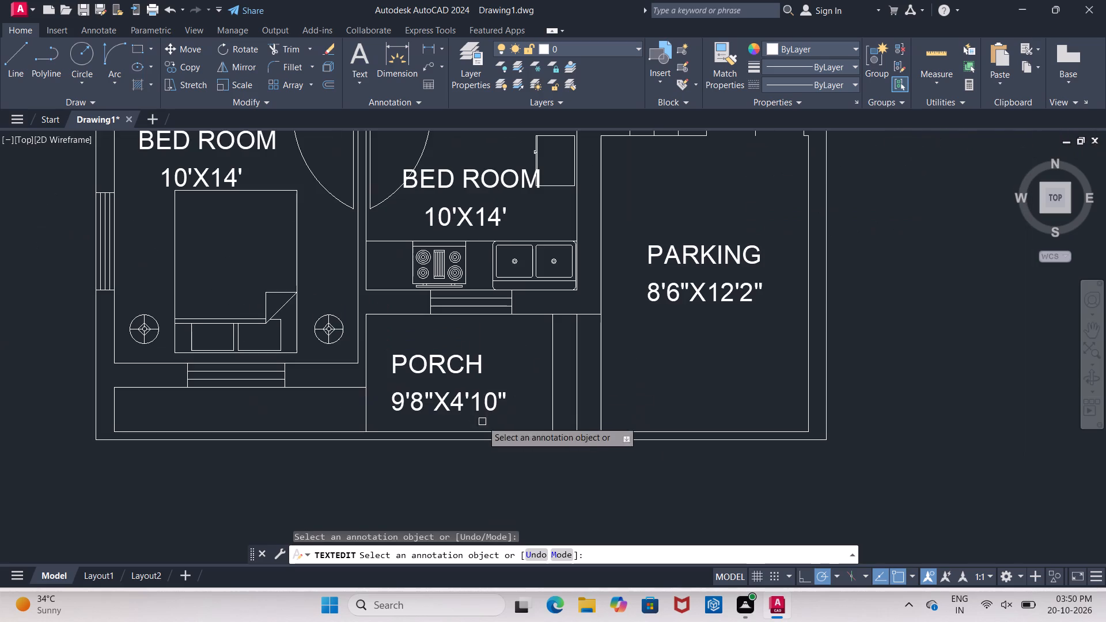
pyautogui.scroll(-2, 200, 280)
pyautogui.scroll(4, 300, 242)
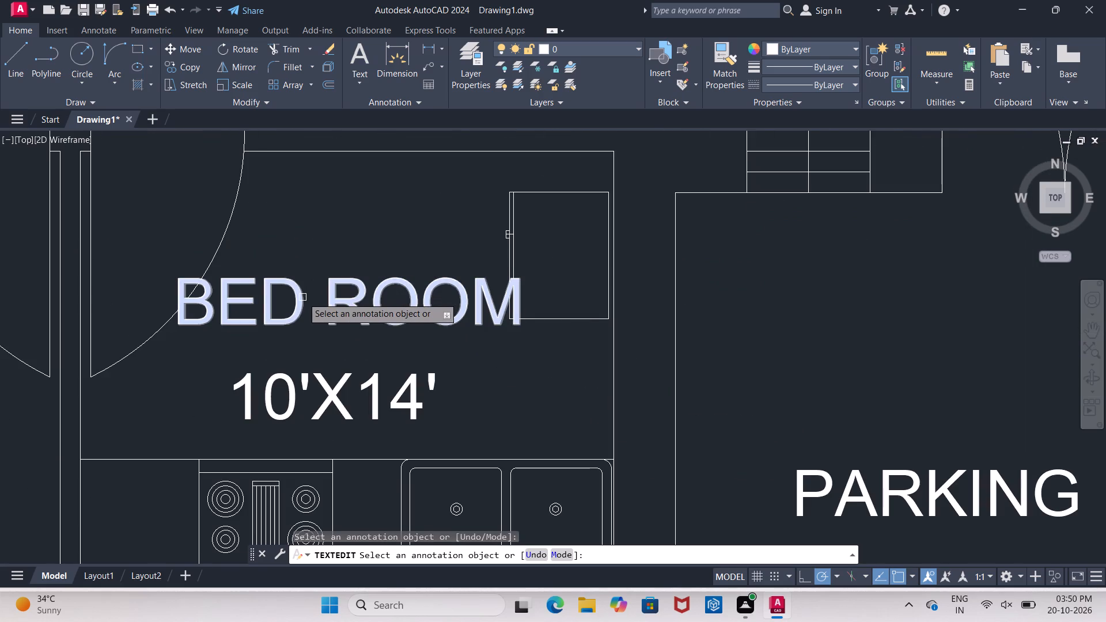
pyautogui.click(302, 297)
pyautogui.press('BackSpace')
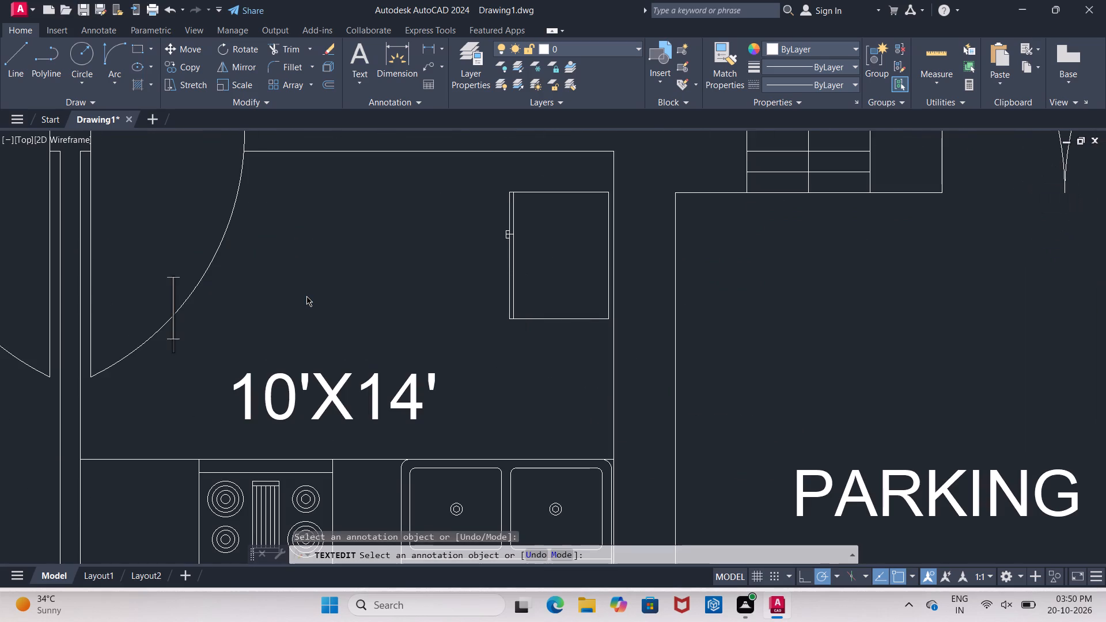
pyautogui.write('KITCHEN')
pyautogui.click(274, 426)
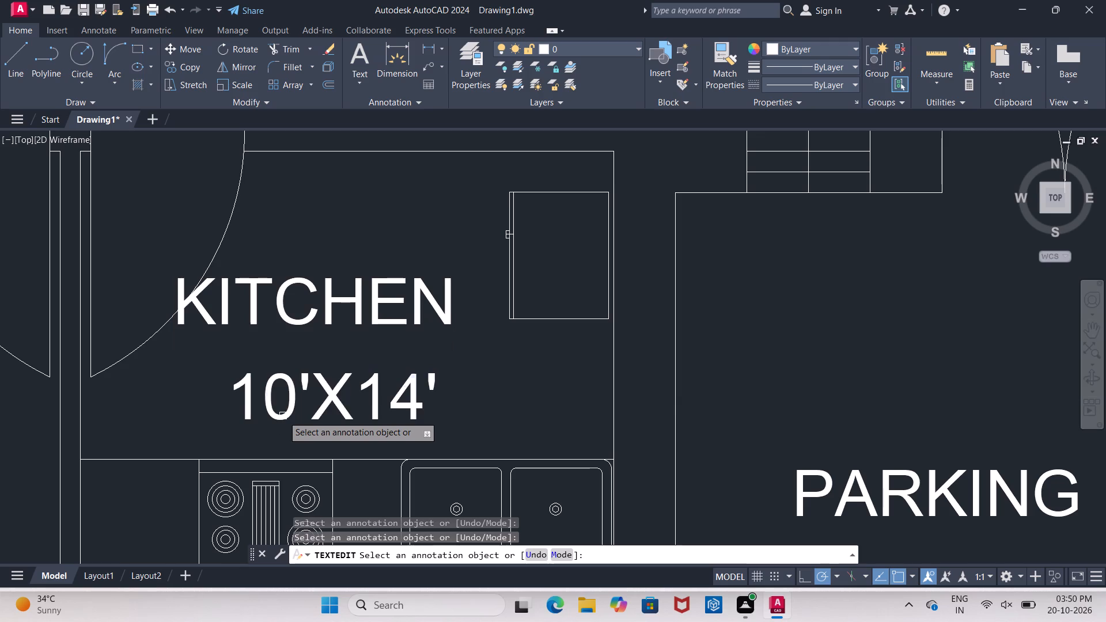
# Change the size line under the KITCHEN name to 8'11"X7'.
pyautogui.click(283, 415)
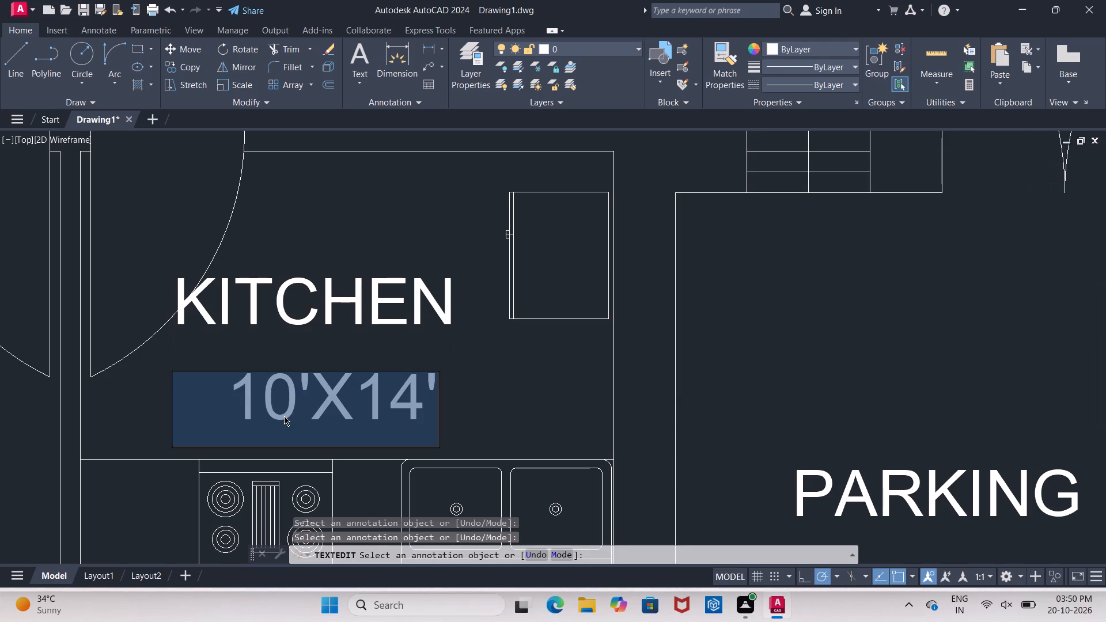
pyautogui.press('BackSpace')
pyautogui.write("8'")
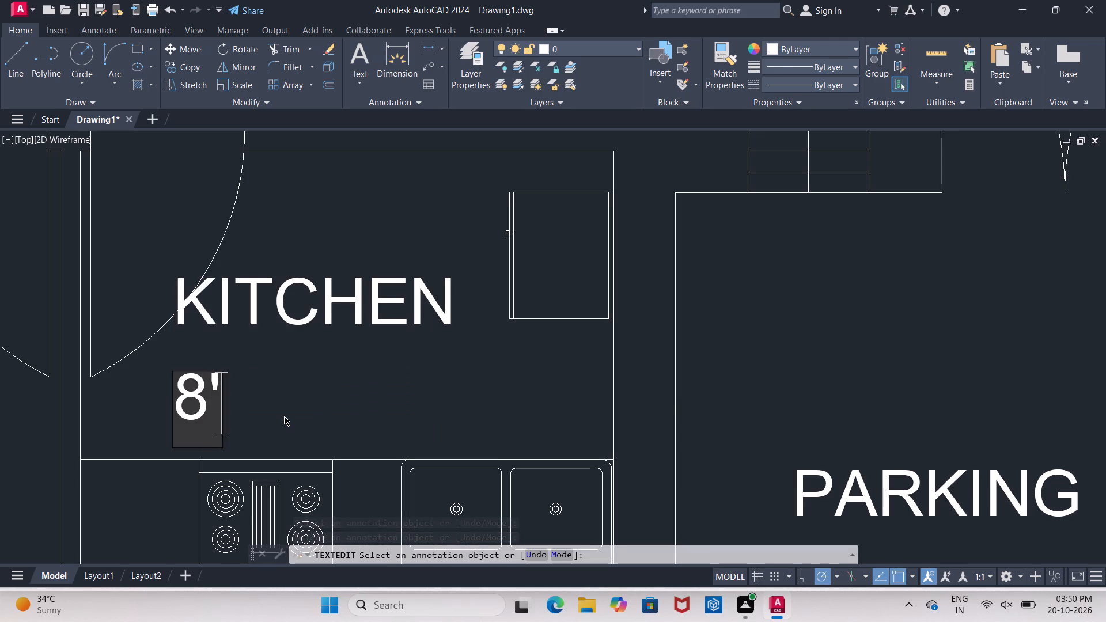
pyautogui.write('10')
pyautogui.press('BackSpace')
pyautogui.write('1"')
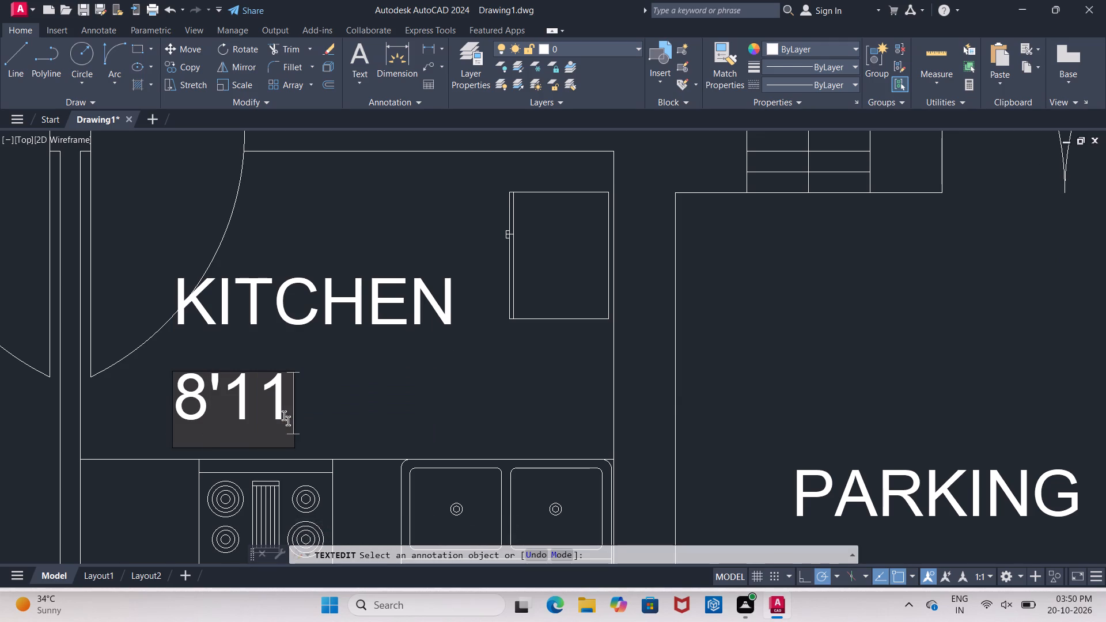
pyautogui.press('x')
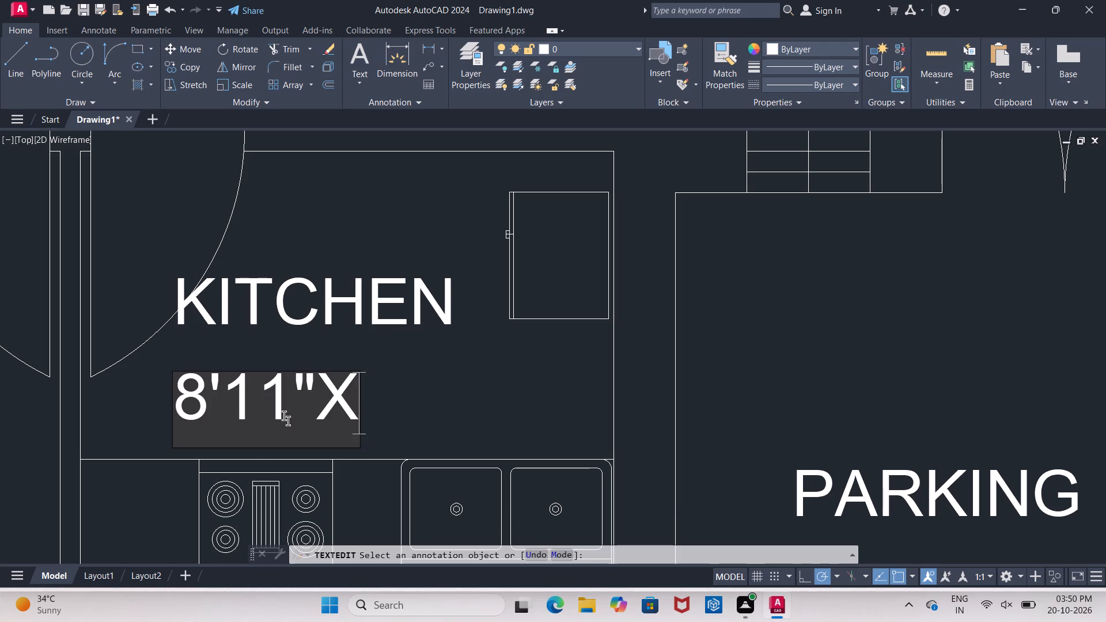
pyautogui.write("7'")
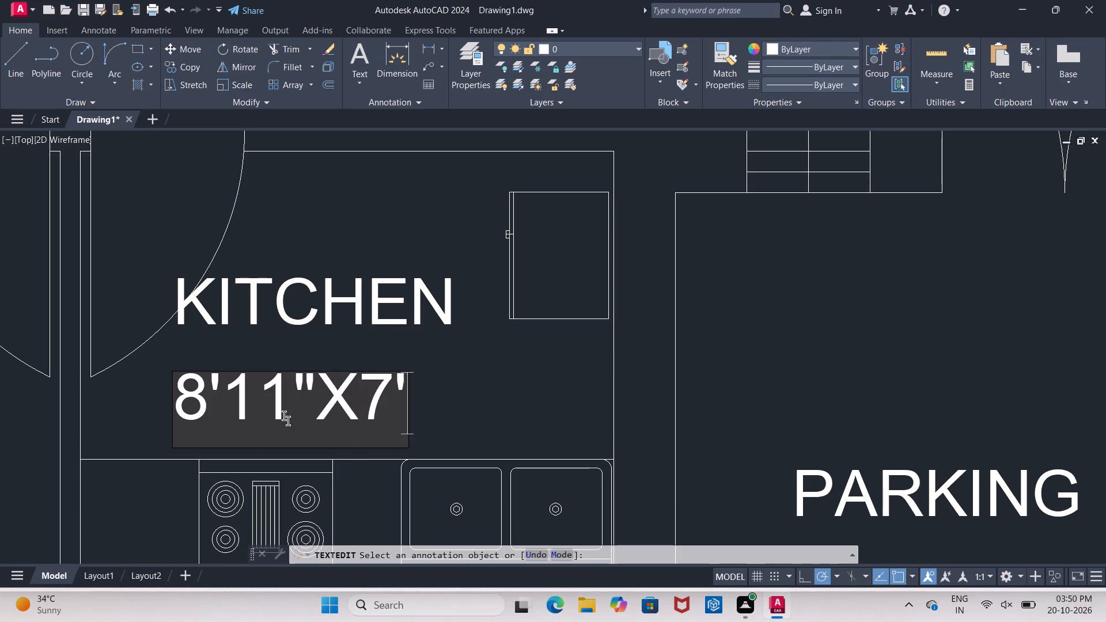
pyautogui.click(468, 404)
# Review the room labels across the furnished plan, including the two toilets, the living room and the bedrooms.
pyautogui.scroll(-4, 444, 322)
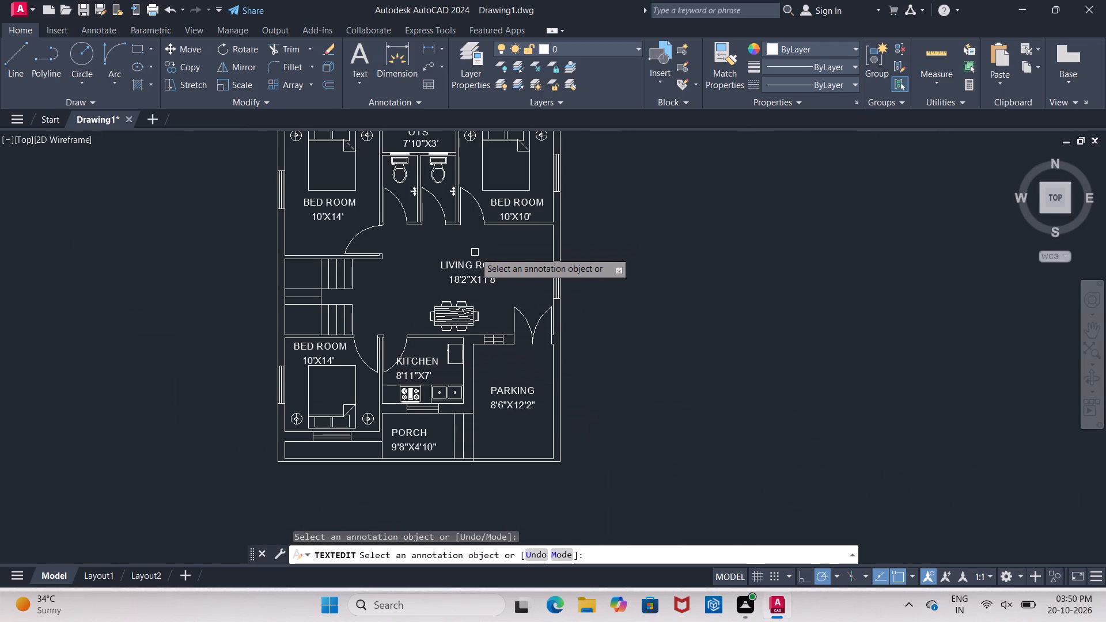
pyautogui.scroll(-2, 444, 284)
pyautogui.scroll(2, 459, 276)
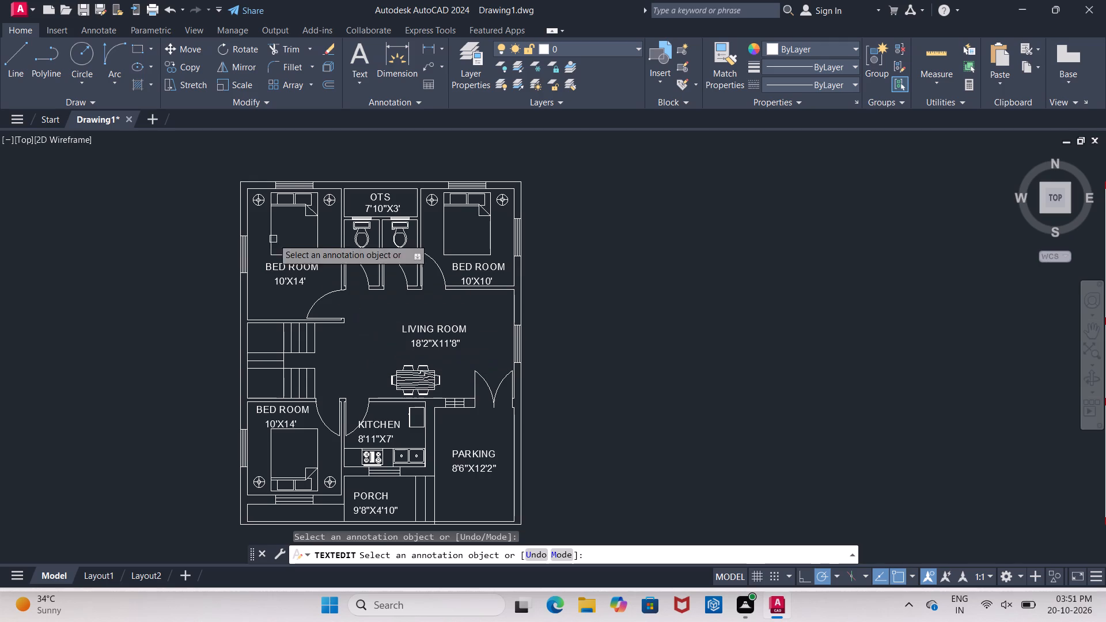
pyautogui.scroll(-1, 292, 287)
pyautogui.scroll(2, 407, 312)
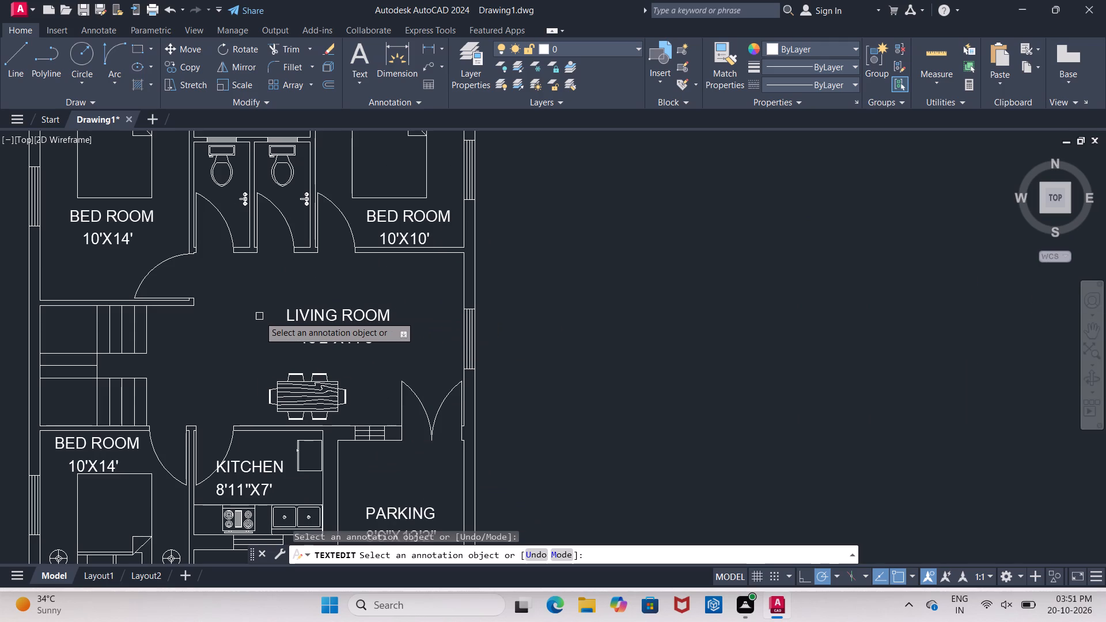
pyautogui.scroll(-2, 270, 354)
pyautogui.scroll(2, 251, 272)
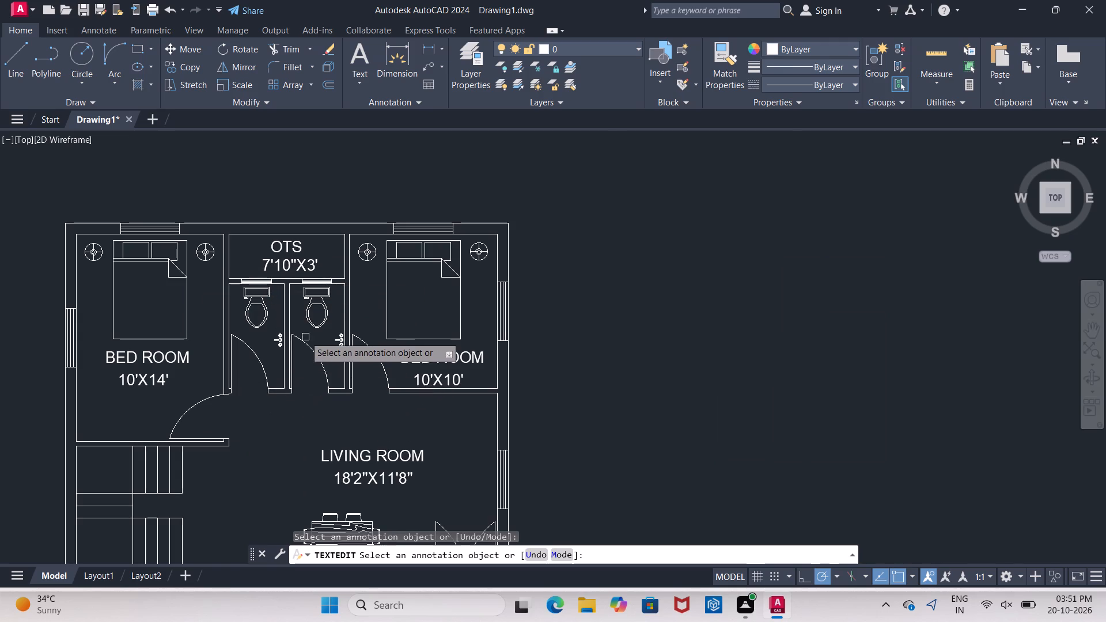
pyautogui.scroll(3, 304, 330)
pyautogui.scroll(-2, 467, 270)
pyautogui.scroll(2, 319, 308)
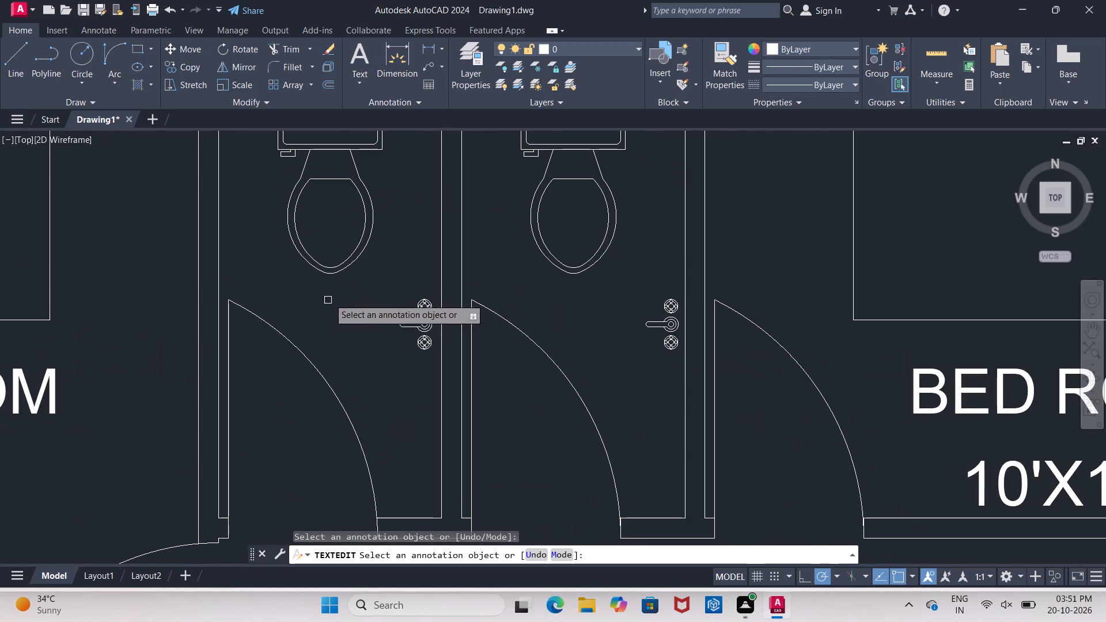
pyautogui.scroll(-3, 259, 276)
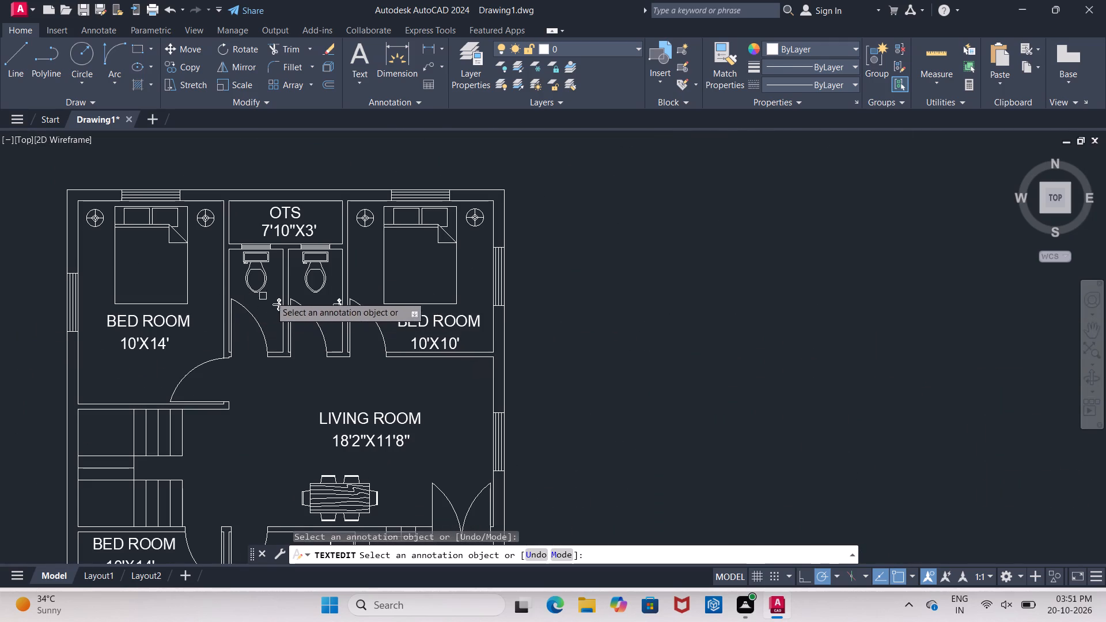
pyautogui.scroll(-2, 363, 261)
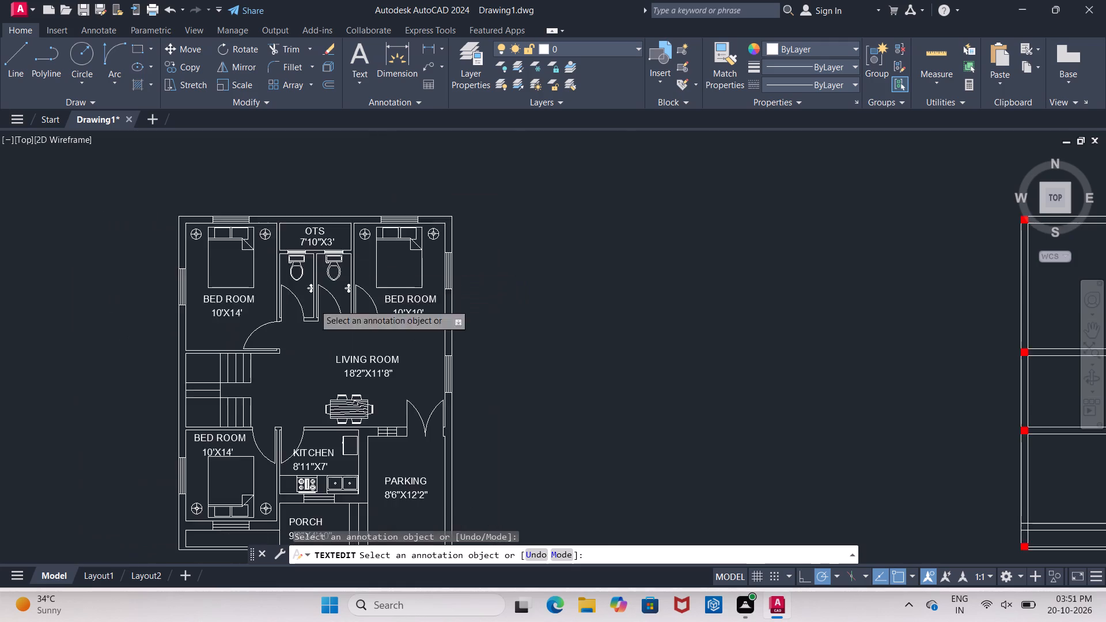
pyautogui.scroll(2, 259, 331)
pyautogui.scroll(2, 568, 332)
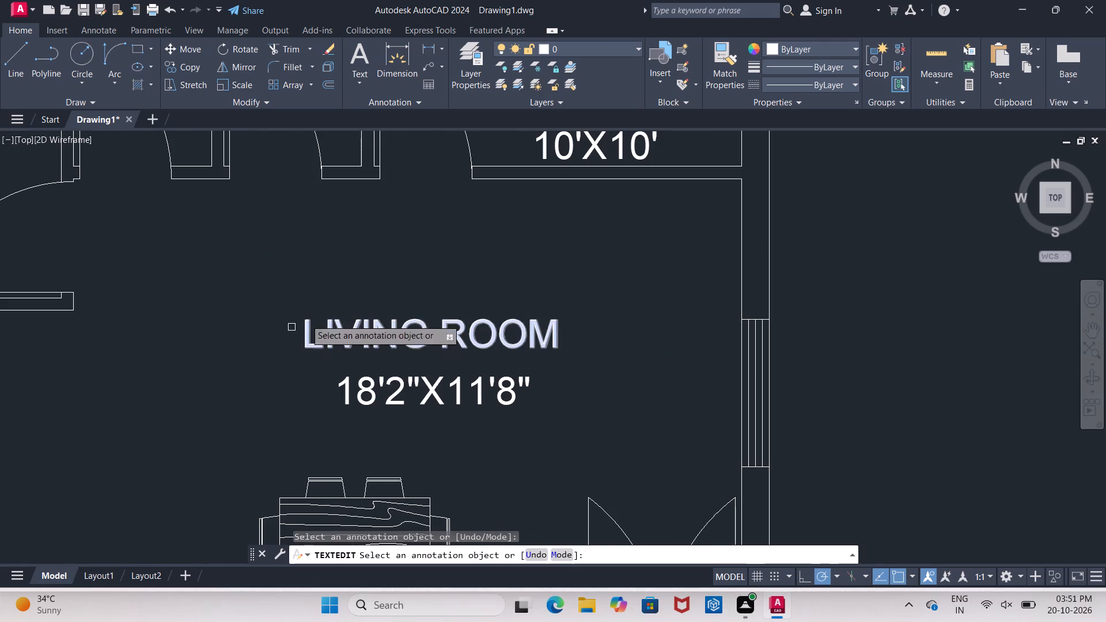
# Copy the OTS name into the toilet next to the 10'X14' bedroom, below the toilet fixture.
pyautogui.scroll(-2, 403, 317)
pyautogui.scroll(-2, 325, 445)
pyautogui.scroll(-2, 319, 368)
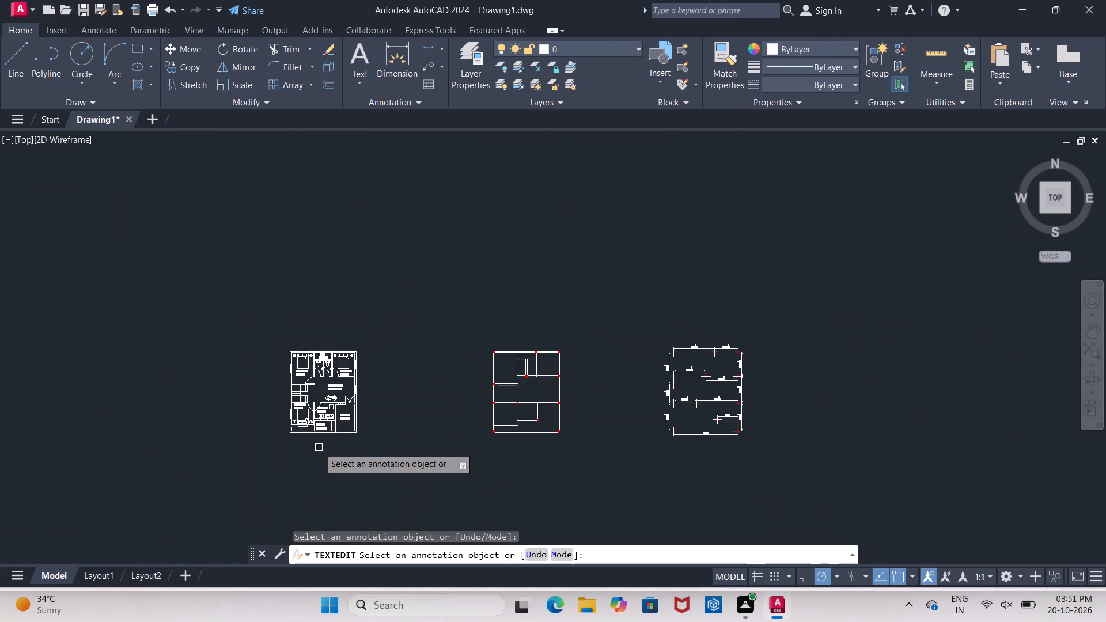
pyautogui.scroll(3, 319, 447)
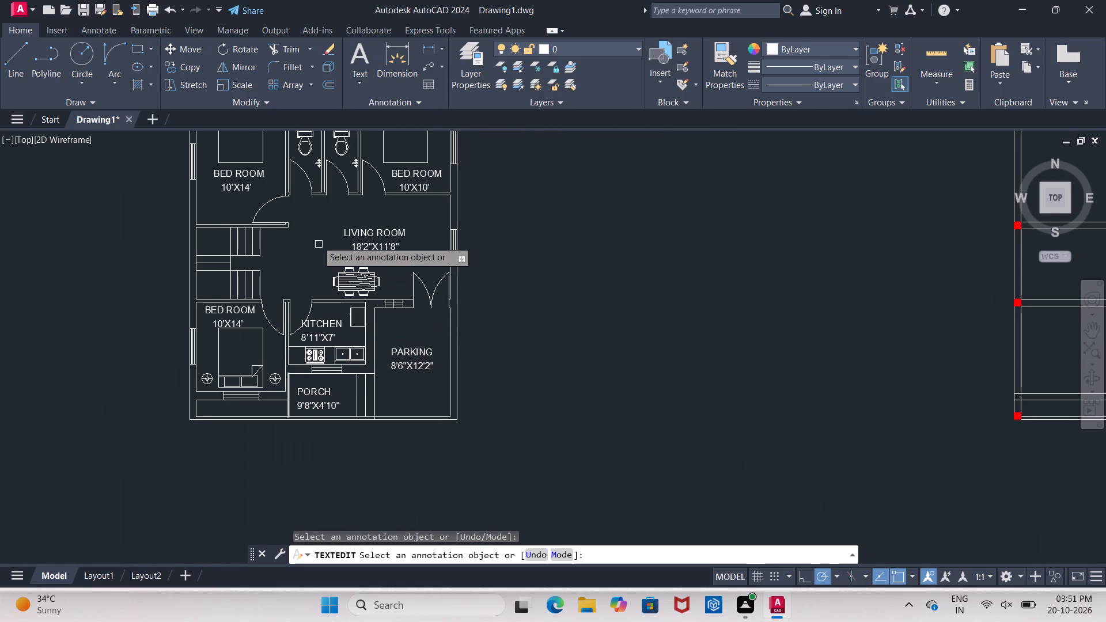
pyautogui.scroll(-2, 294, 340)
pyautogui.scroll(3, 301, 273)
pyautogui.press('Escape')
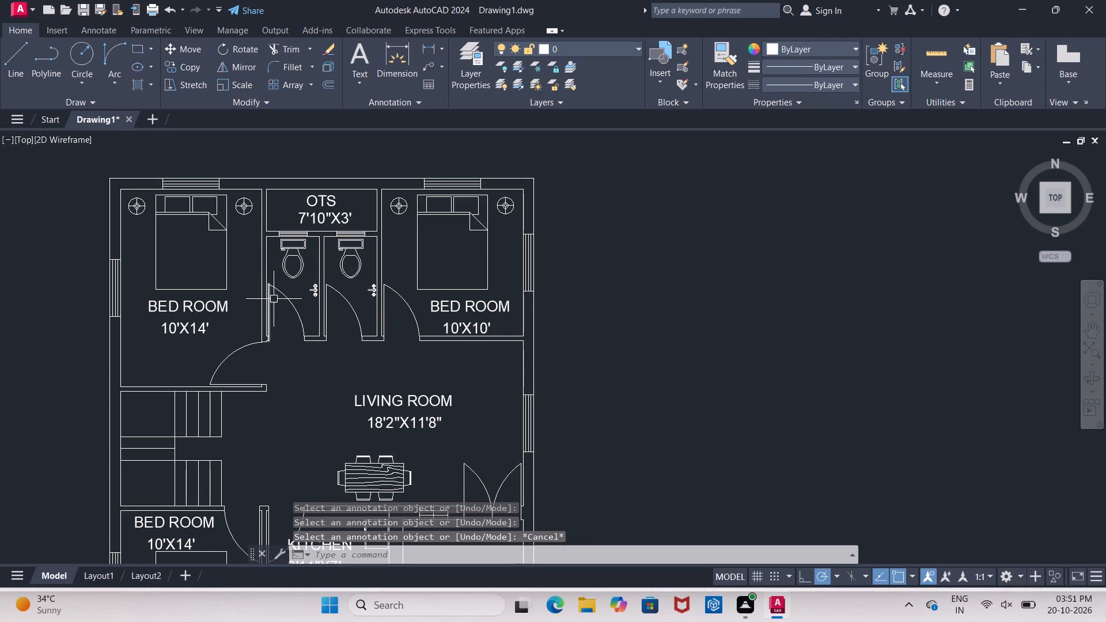
pyautogui.click(313, 207)
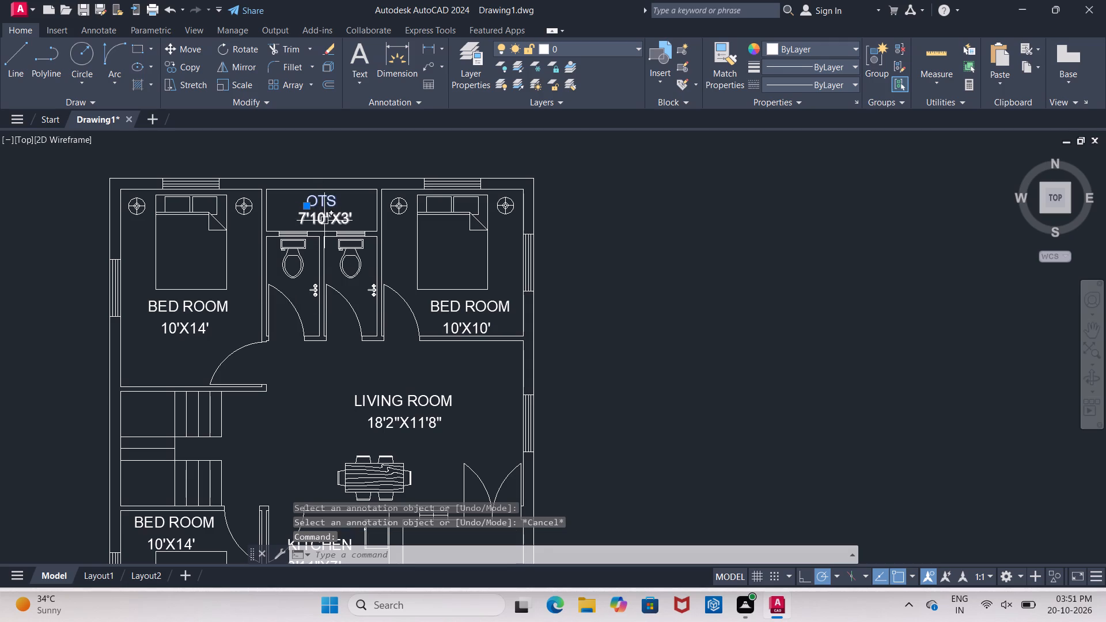
pyautogui.press('c')
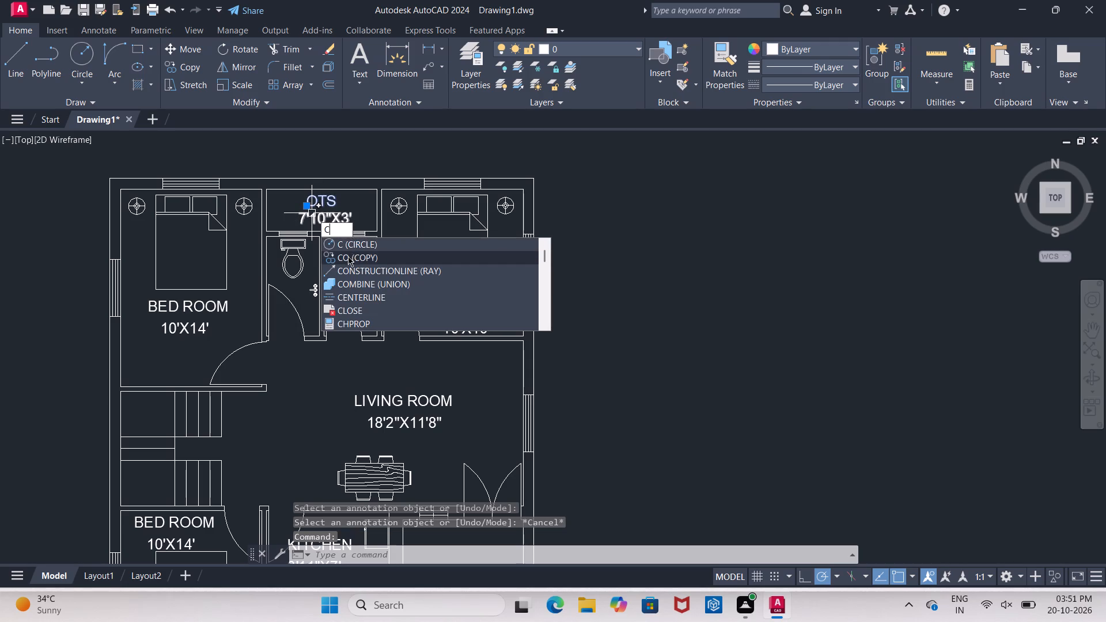
pyautogui.click(348, 256)
pyautogui.click(309, 200)
pyautogui.scroll(3, 295, 294)
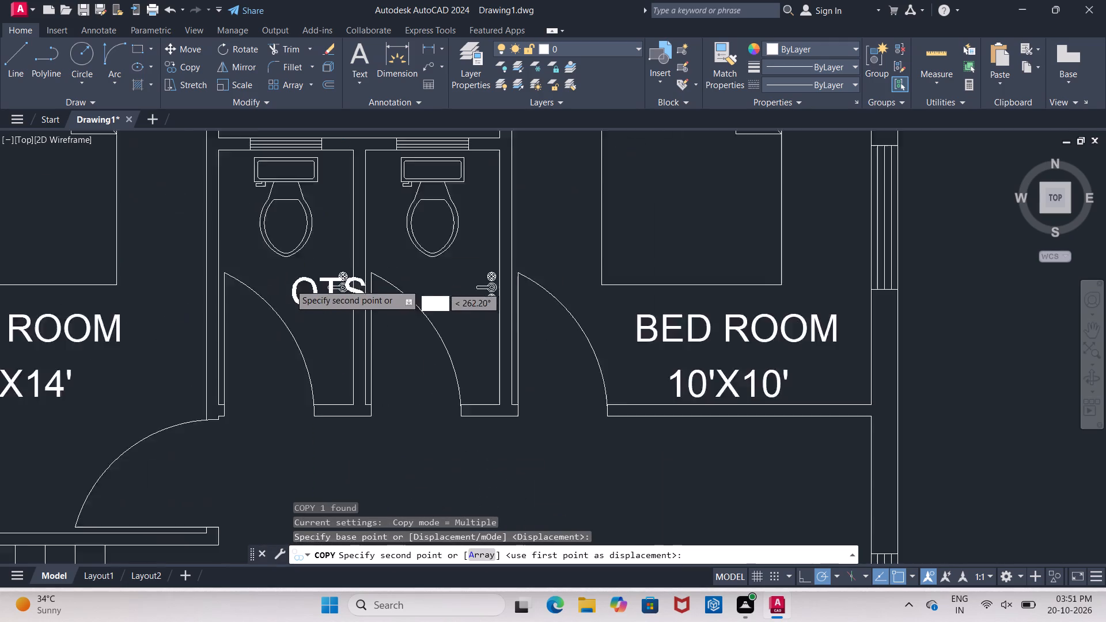
pyautogui.click(226, 275)
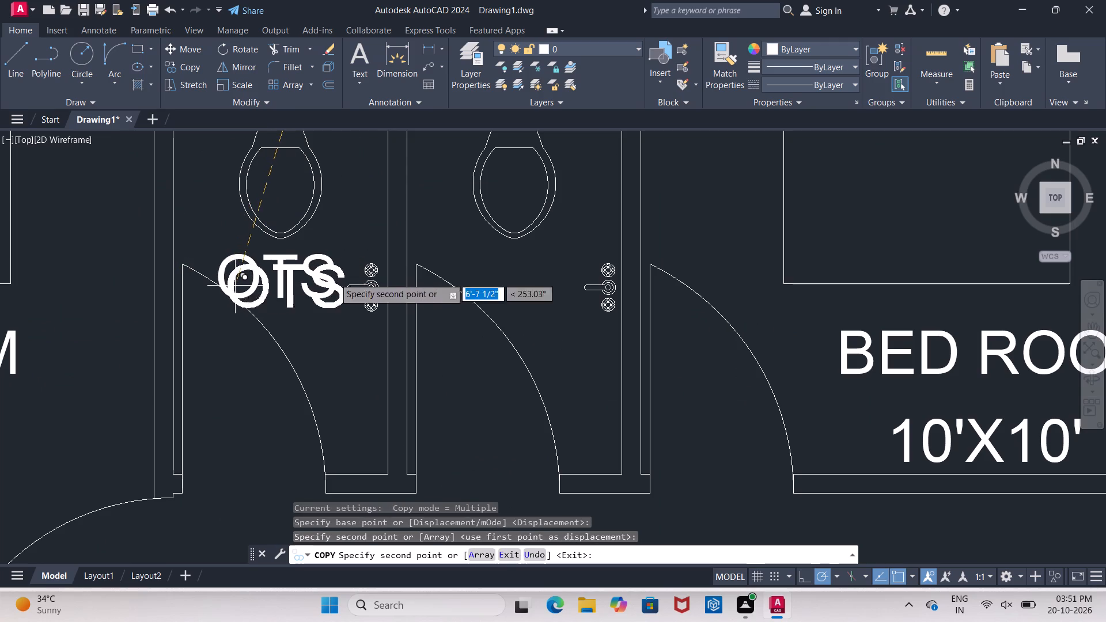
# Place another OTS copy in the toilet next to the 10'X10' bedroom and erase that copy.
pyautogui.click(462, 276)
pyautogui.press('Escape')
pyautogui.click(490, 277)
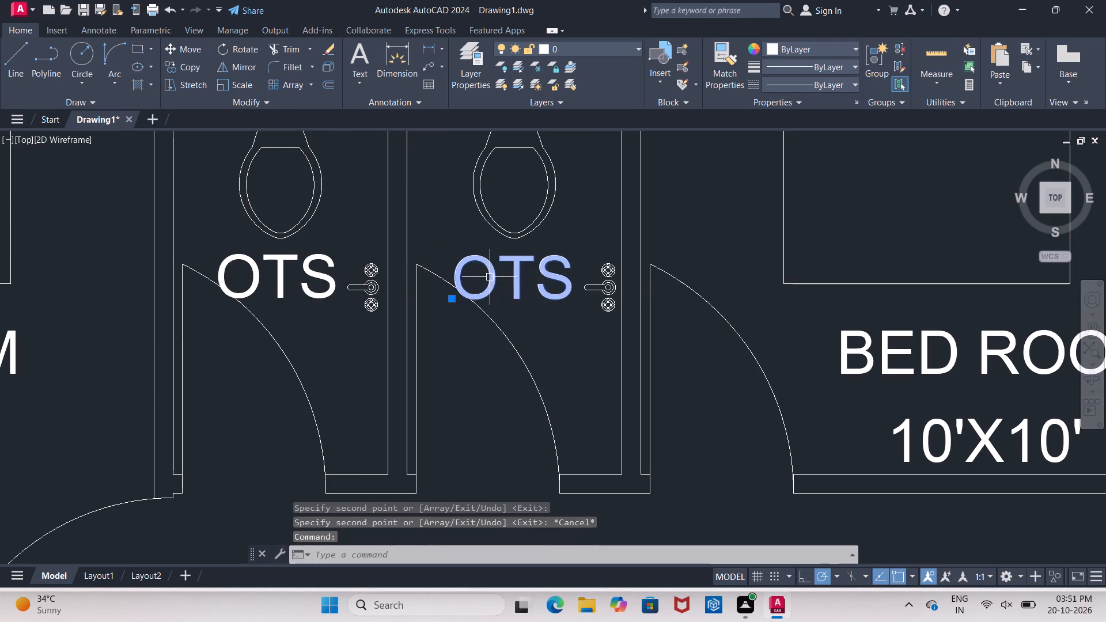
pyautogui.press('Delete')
# Copy the 7'10"X3' size line to below the OTS name in the toilet next to the 10'X14' bedroom.
pyautogui.scroll(-3, 334, 313)
pyautogui.scroll(2, 334, 247)
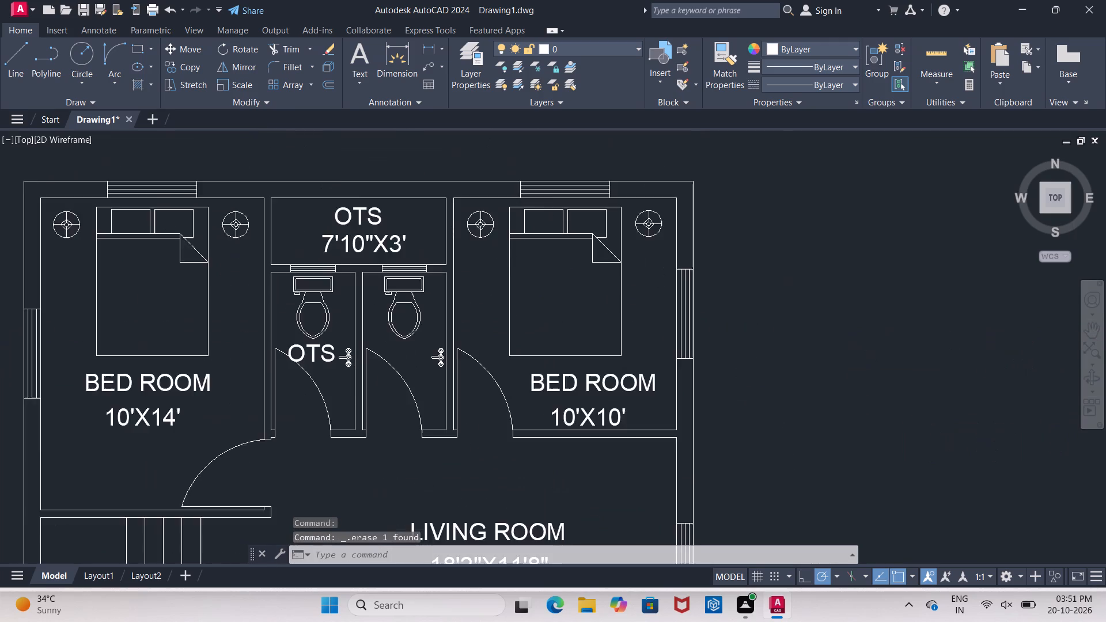
pyautogui.click(326, 247)
pyautogui.press('c')
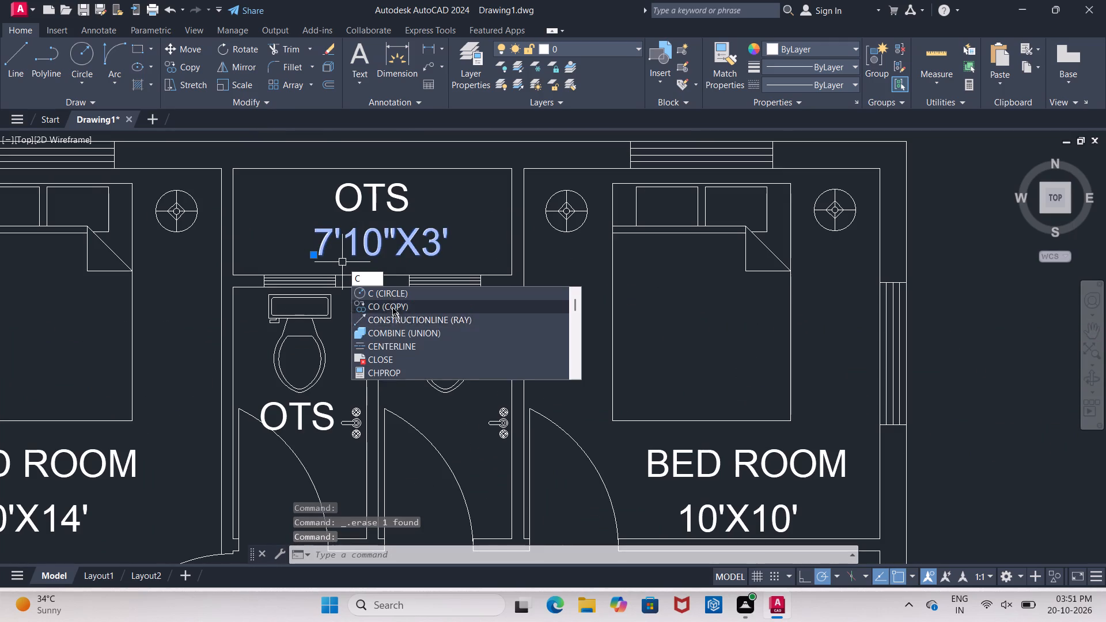
pyautogui.click(392, 307)
pyautogui.click(320, 231)
pyautogui.scroll(-2, 245, 324)
pyautogui.scroll(3, 249, 373)
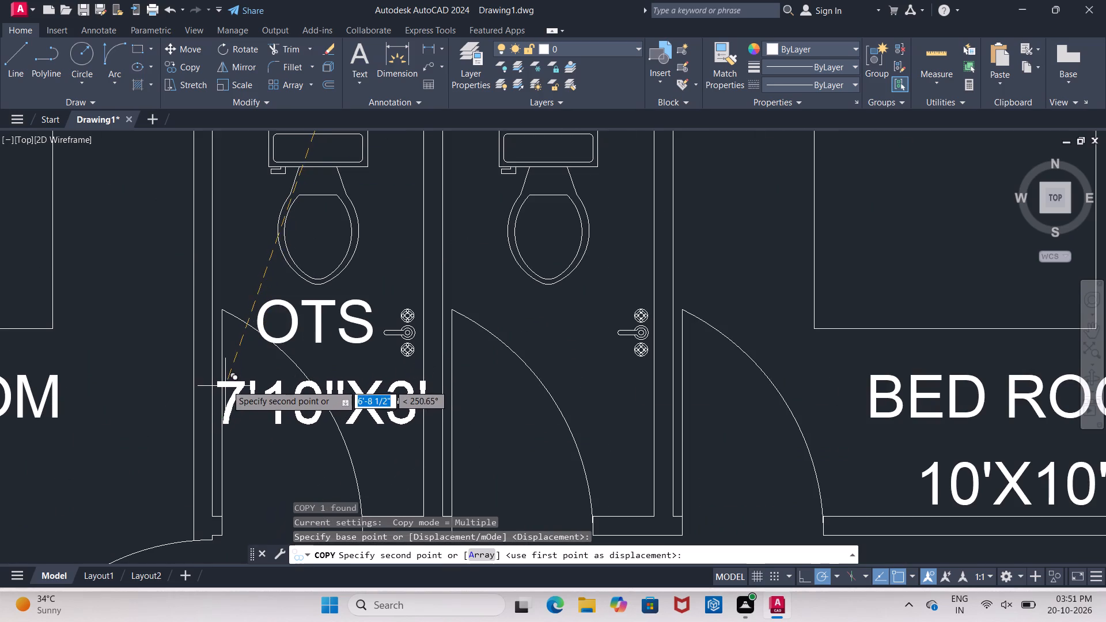
pyautogui.click(226, 376)
pyautogui.press('Escape')
# Change the copied OTS name in the toilet next to the 10'X14' bedroom to BATH.
pyautogui.scroll(-2, 254, 301)
pyautogui.scroll(2, 276, 375)
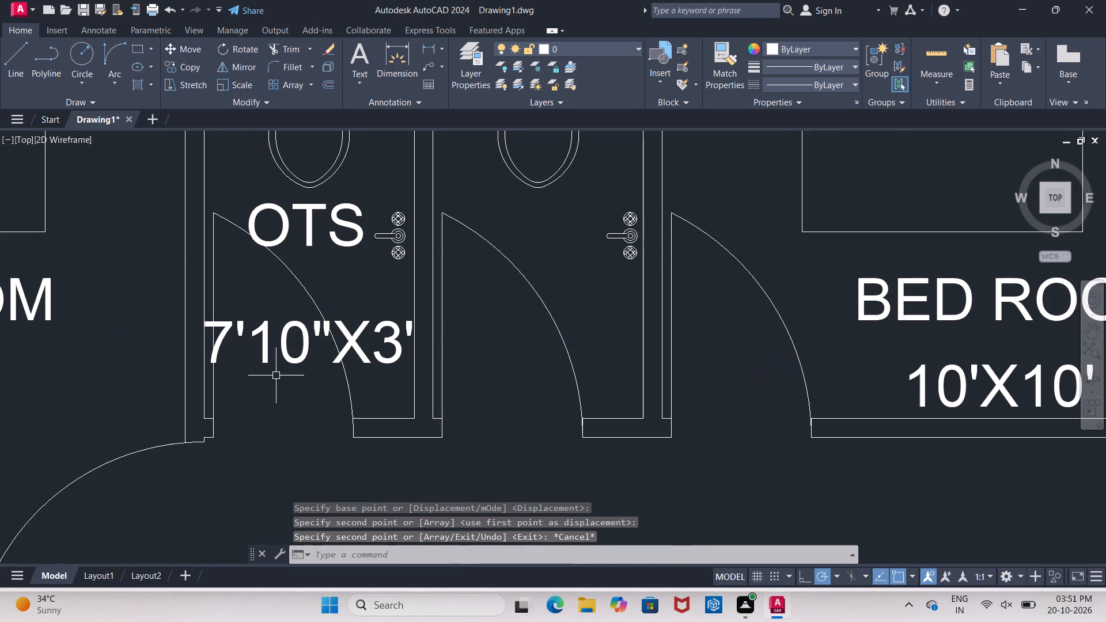
pyautogui.click(307, 228)
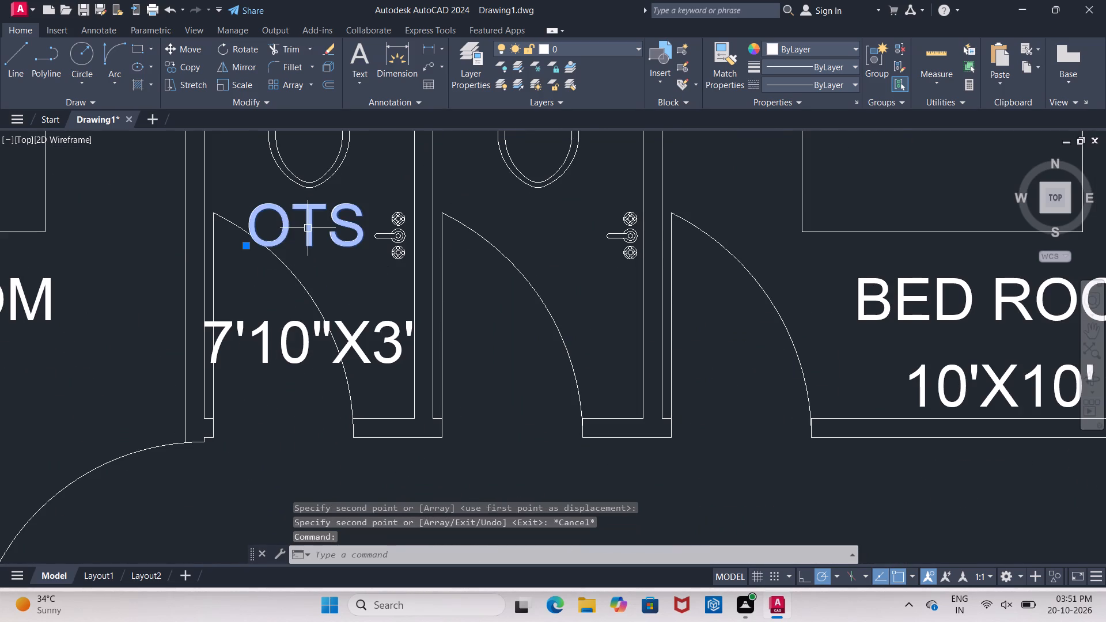
pyautogui.press('Escape')
pyautogui.rightClick(308, 229)
pyautogui.press('Escape')
pyautogui.click(308, 227)
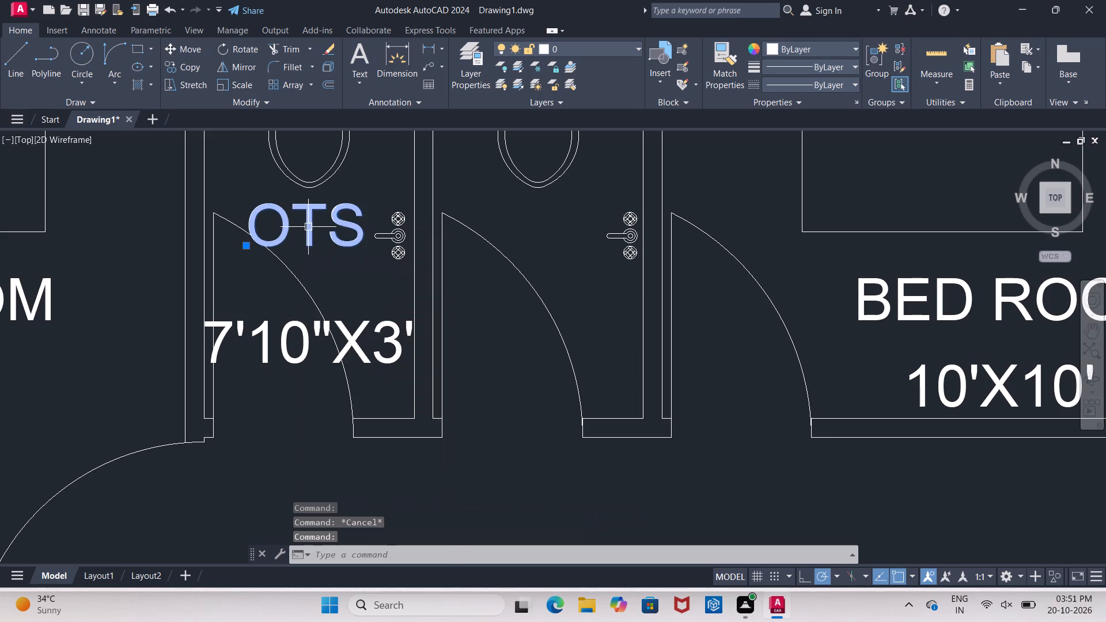
pyautogui.rightClick(308, 227)
pyautogui.click(338, 256)
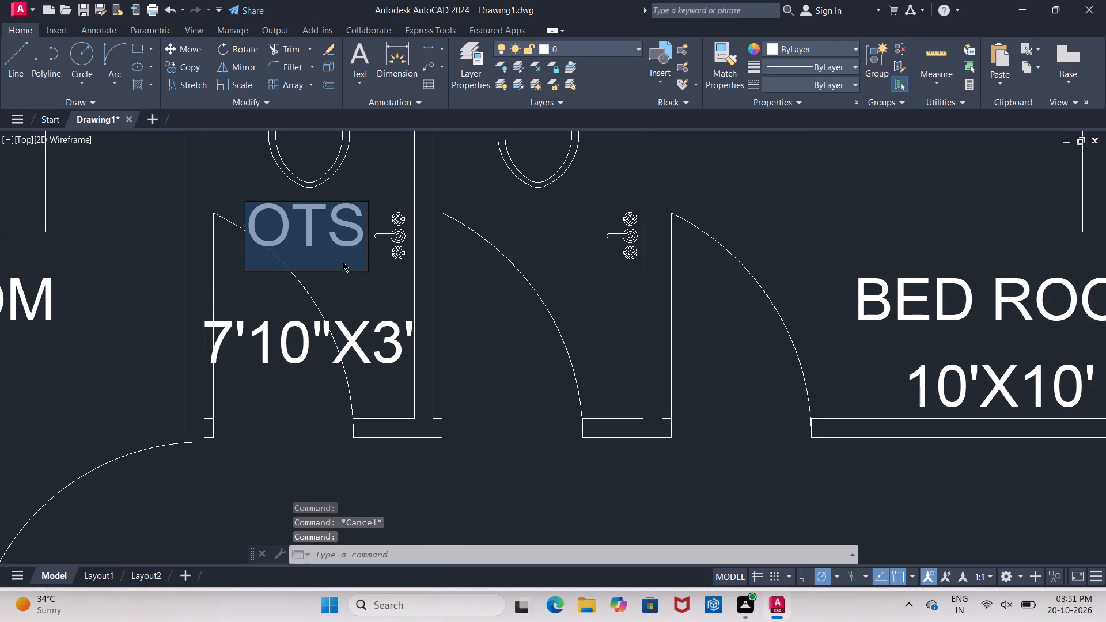
pyautogui.press('BackSpace')
pyautogui.write('BATH')
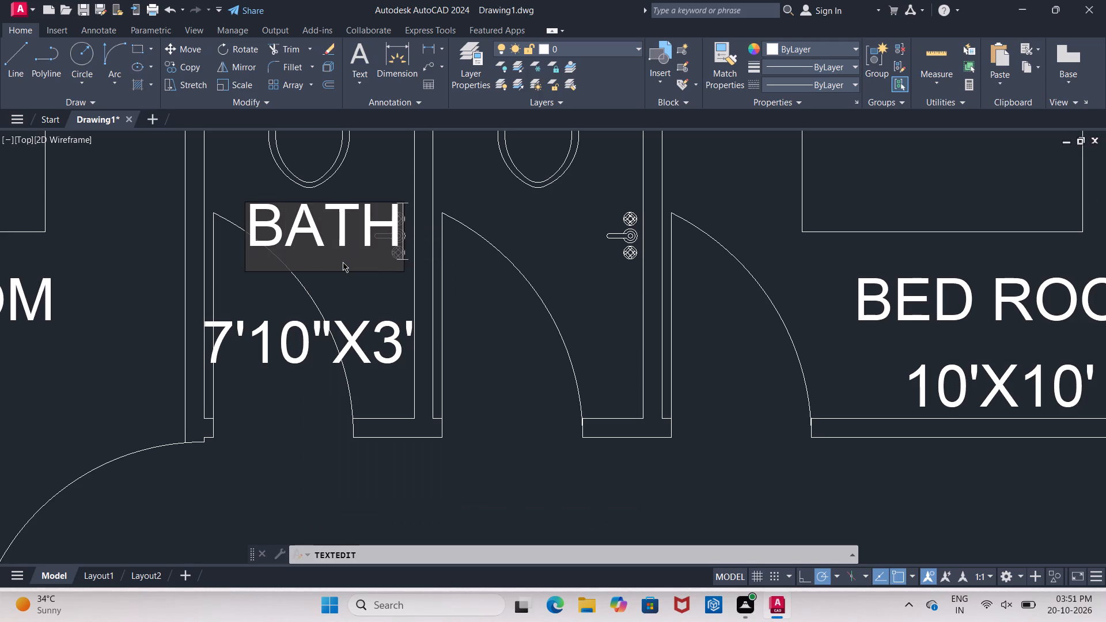
pyautogui.click(270, 410)
# Change the size line under the BATH name to 3'6"X7'1".
pyautogui.click(258, 346)
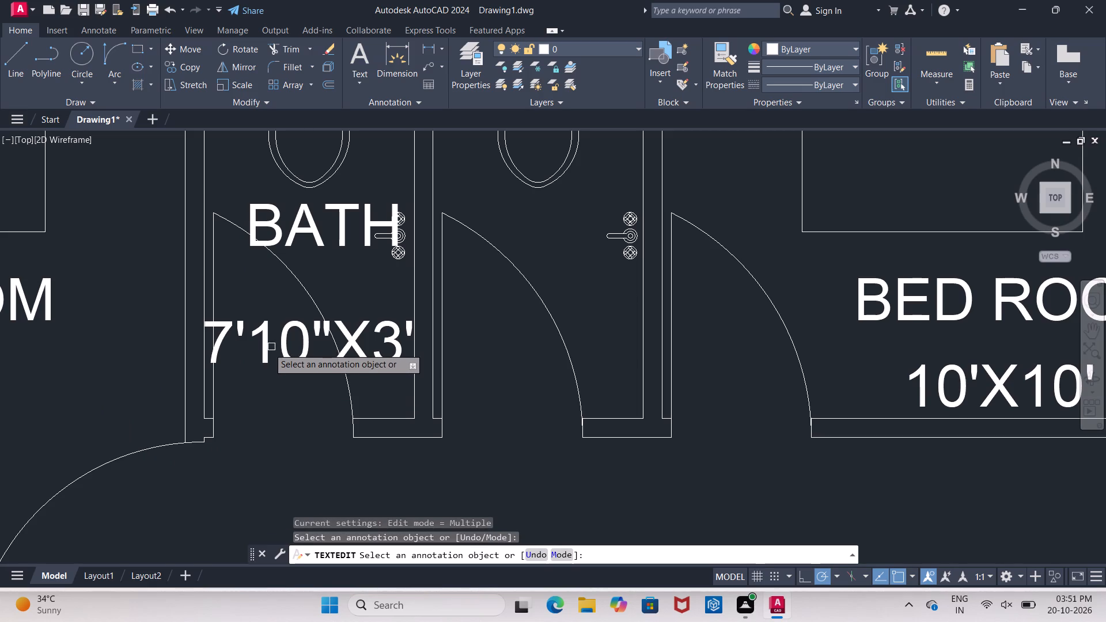
pyautogui.click(267, 350)
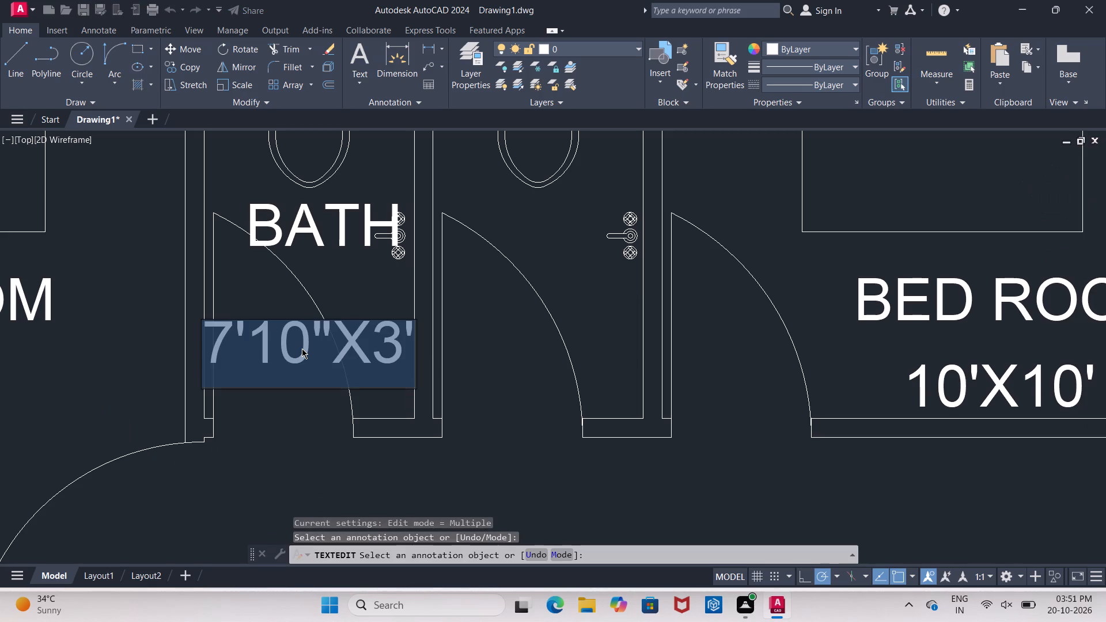
pyautogui.press('BackSpace')
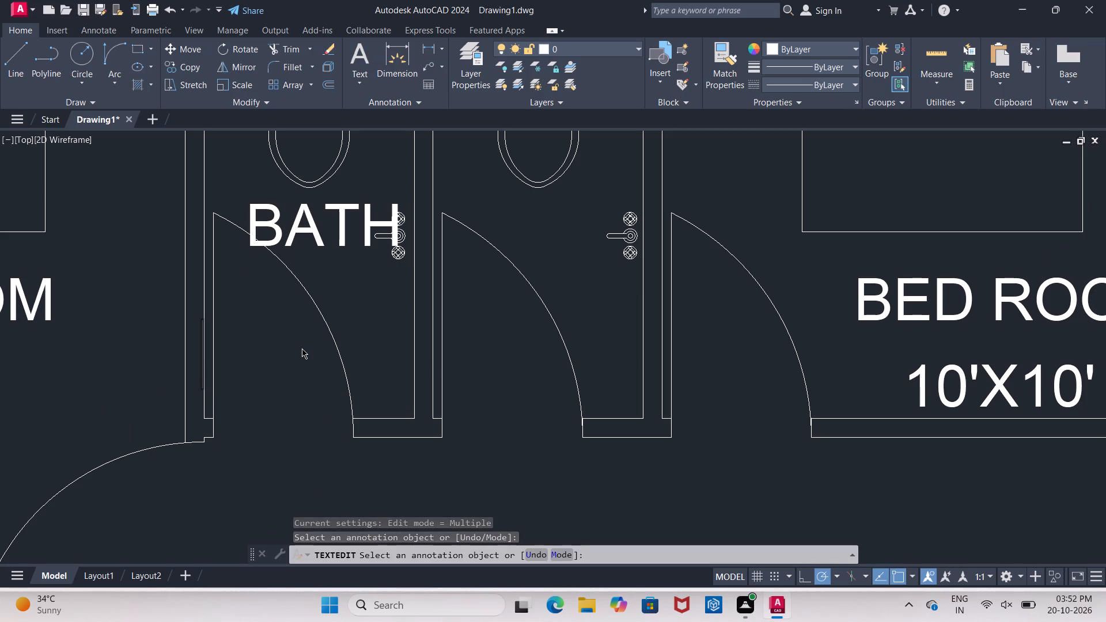
pyautogui.press('3')
pyautogui.press("'")
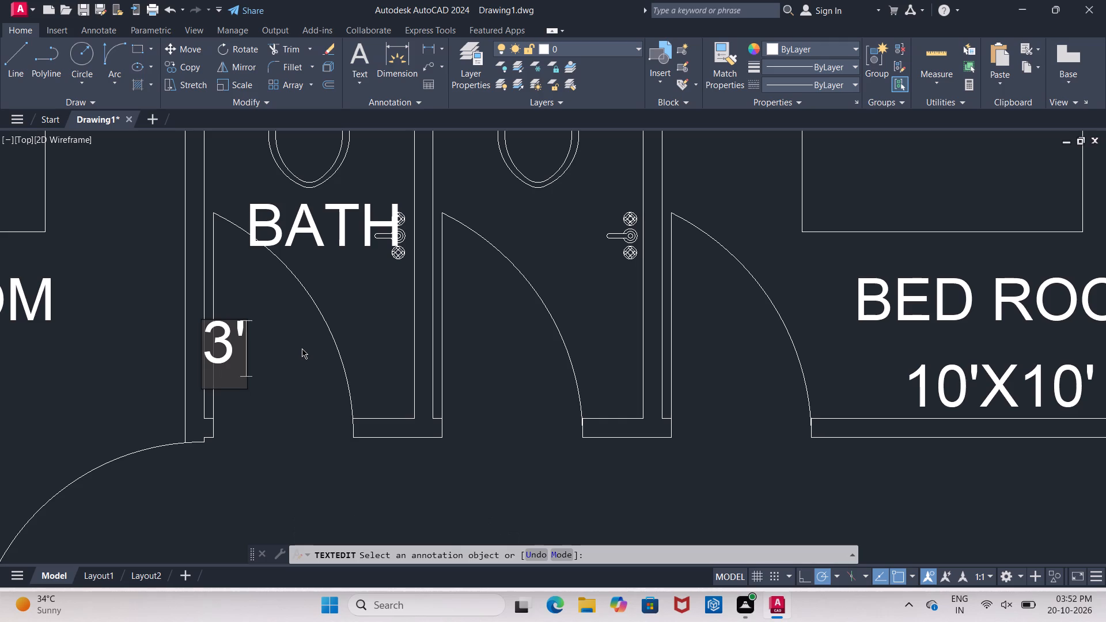
pyautogui.write('6"')
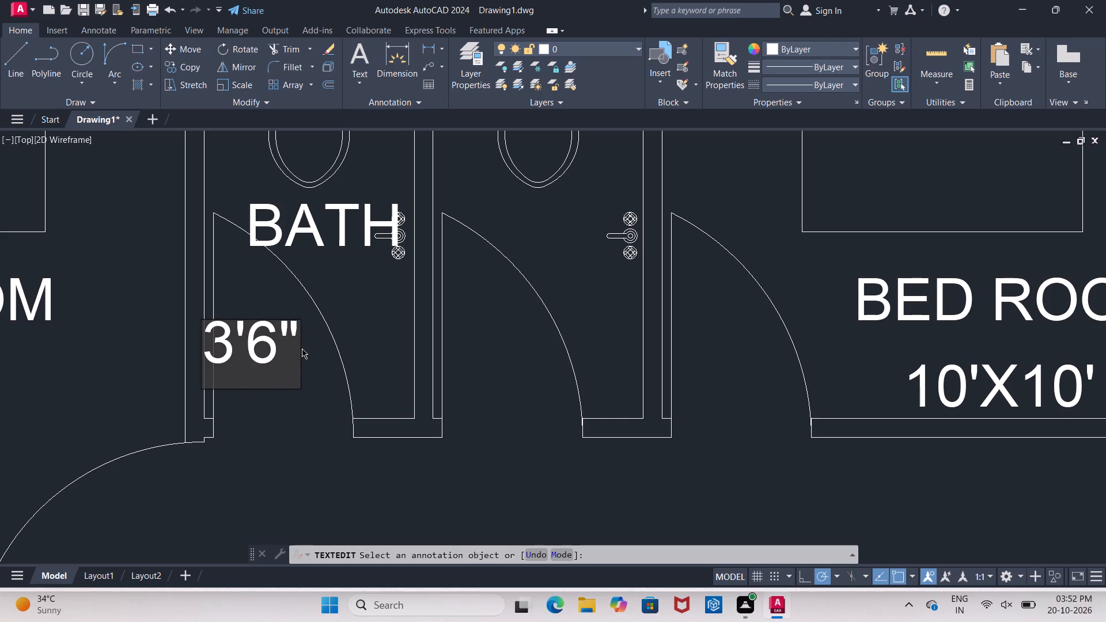
pyautogui.press('x')
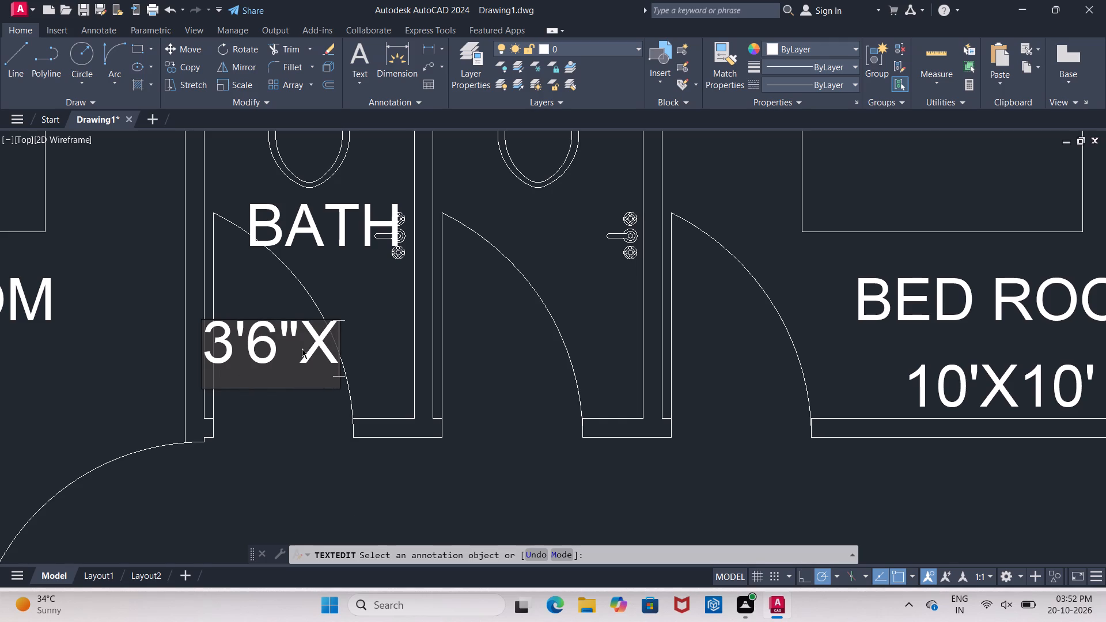
pyautogui.press('7')
pyautogui.write("'1")
pyautogui.hotkey('shift', '"')
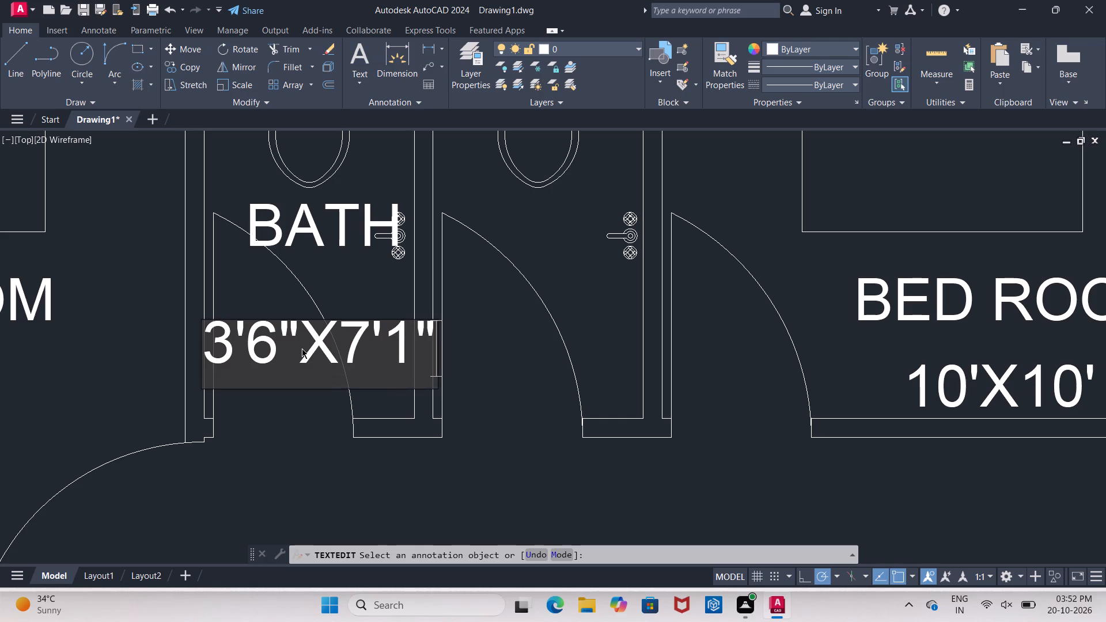
pyautogui.scroll(-4, 279, 331)
pyautogui.click(287, 370)
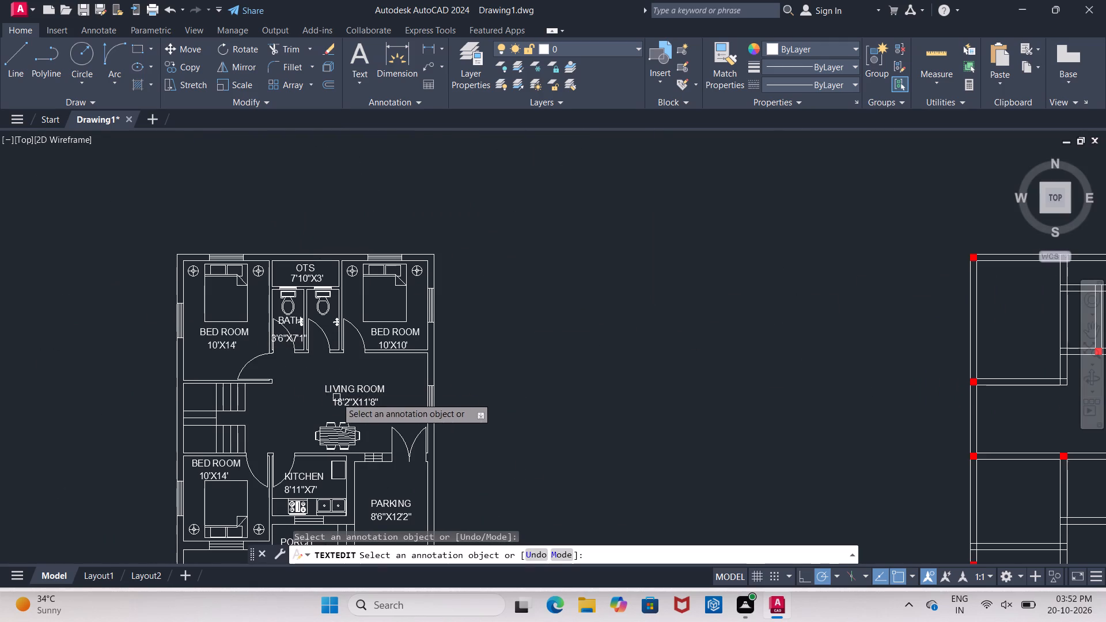
# Copy the LIVING ROOM name and its size line to the open area beside the upper stair flight.
pyautogui.scroll(3, 319, 381)
pyautogui.click(310, 377)
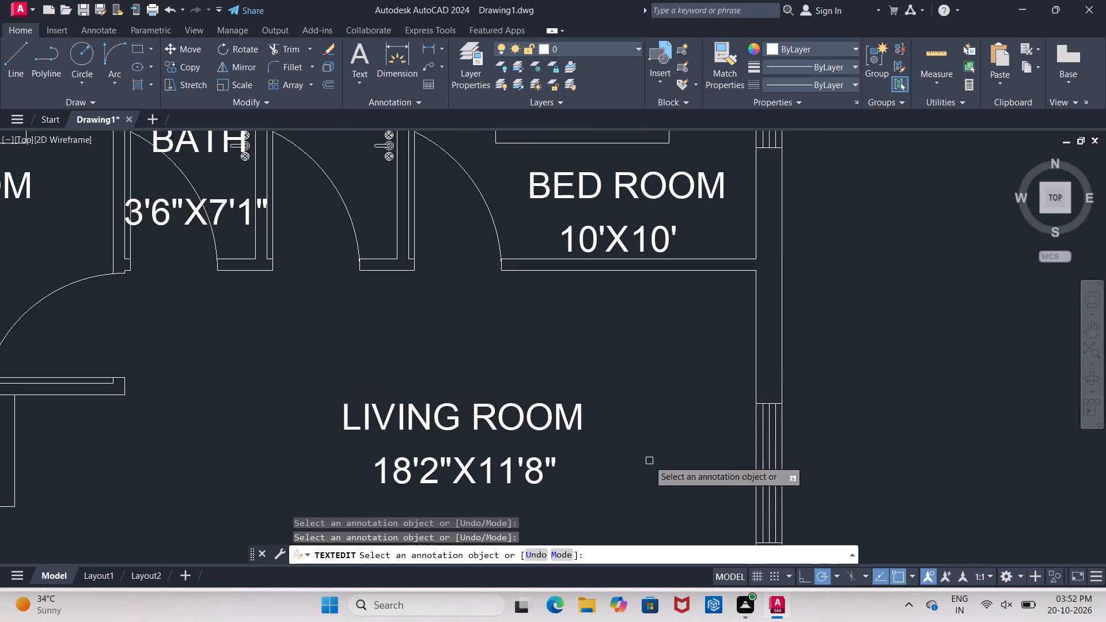
pyautogui.press('Escape')
pyautogui.moveTo(278, 365); pyautogui.dragTo(305, 377)
pyautogui.click(620, 504)
pyautogui.scroll(-2, 579, 382)
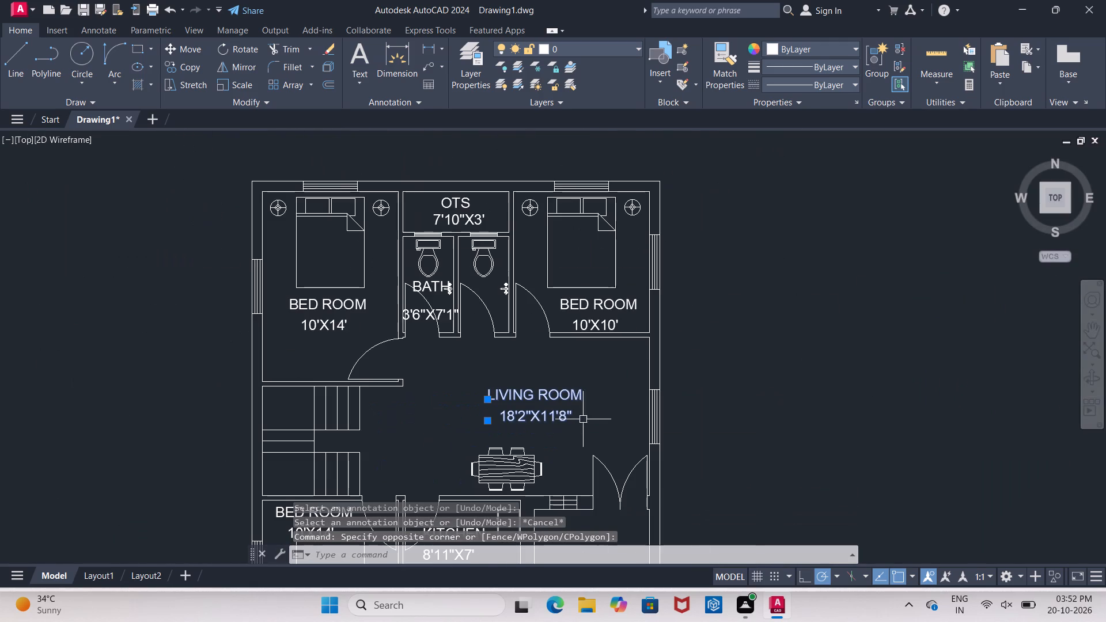
pyautogui.press('c')
pyautogui.click(619, 472)
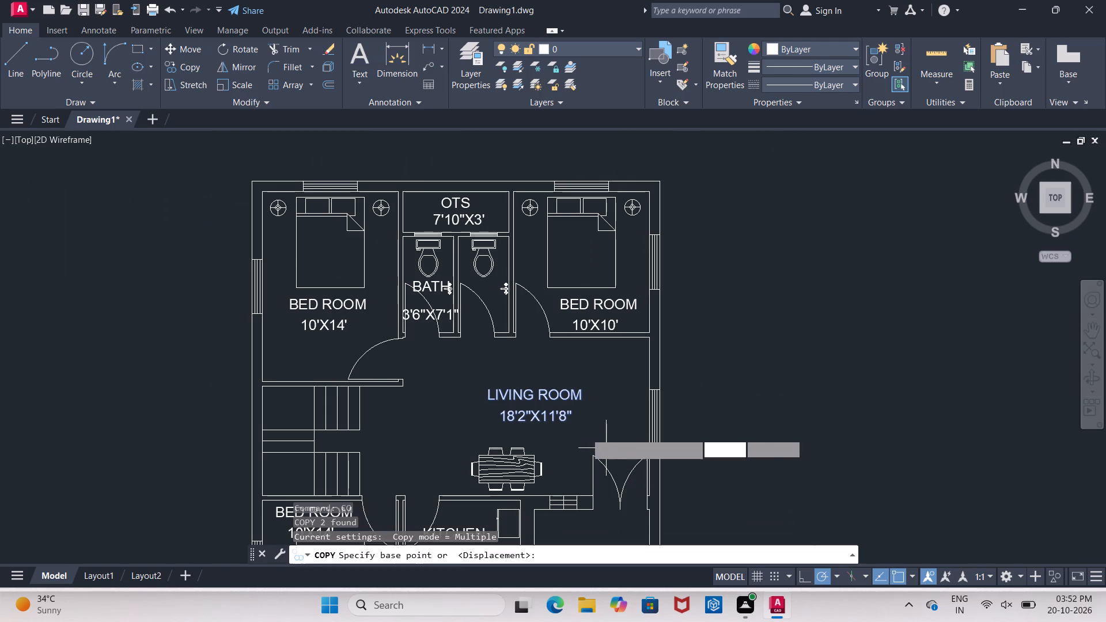
pyautogui.click(539, 393)
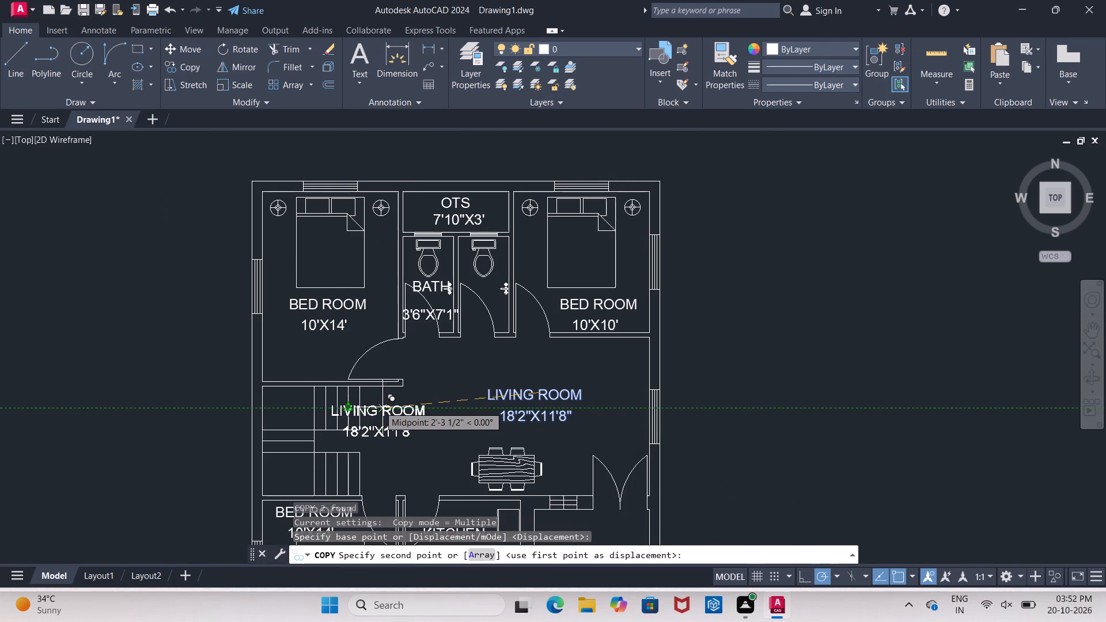
pyautogui.scroll(3, 406, 417)
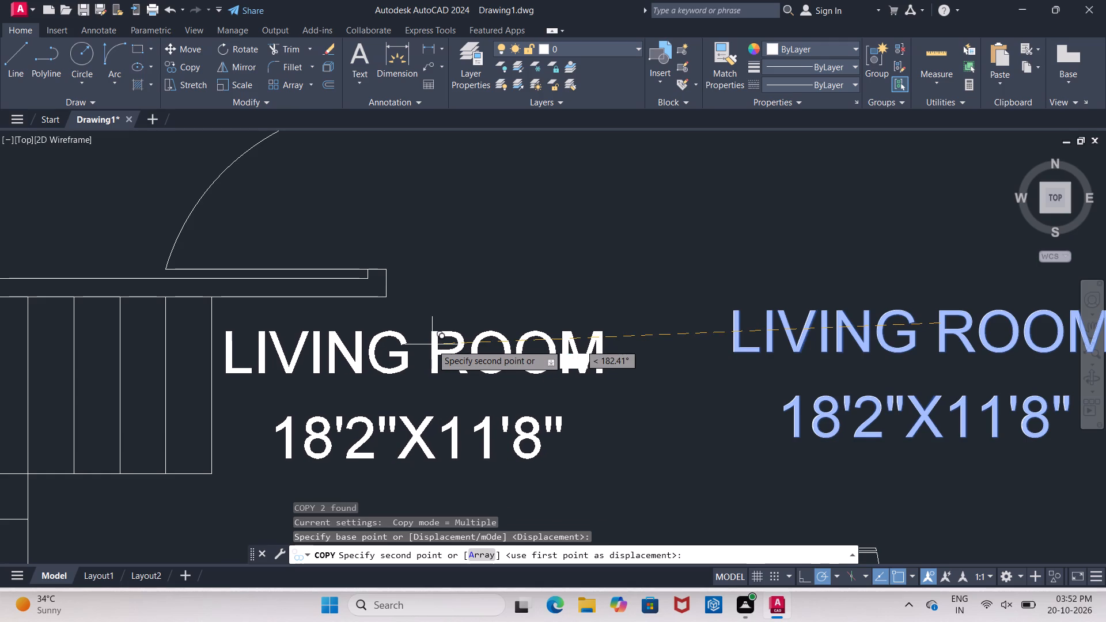
pyautogui.click(432, 344)
pyautogui.press('Escape')
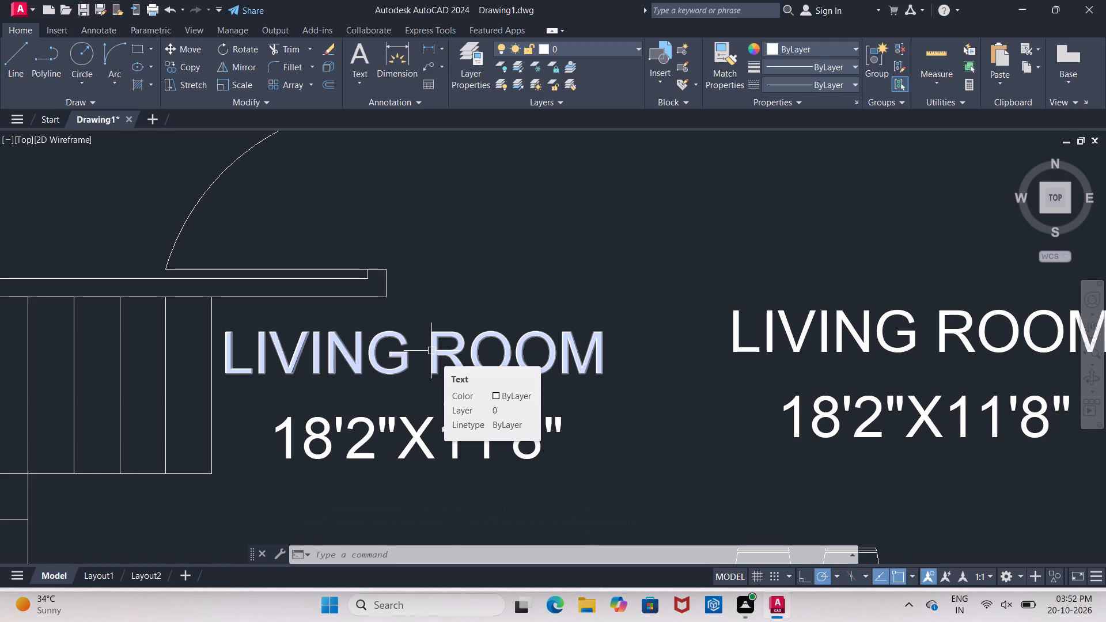
pyautogui.press('Escape')
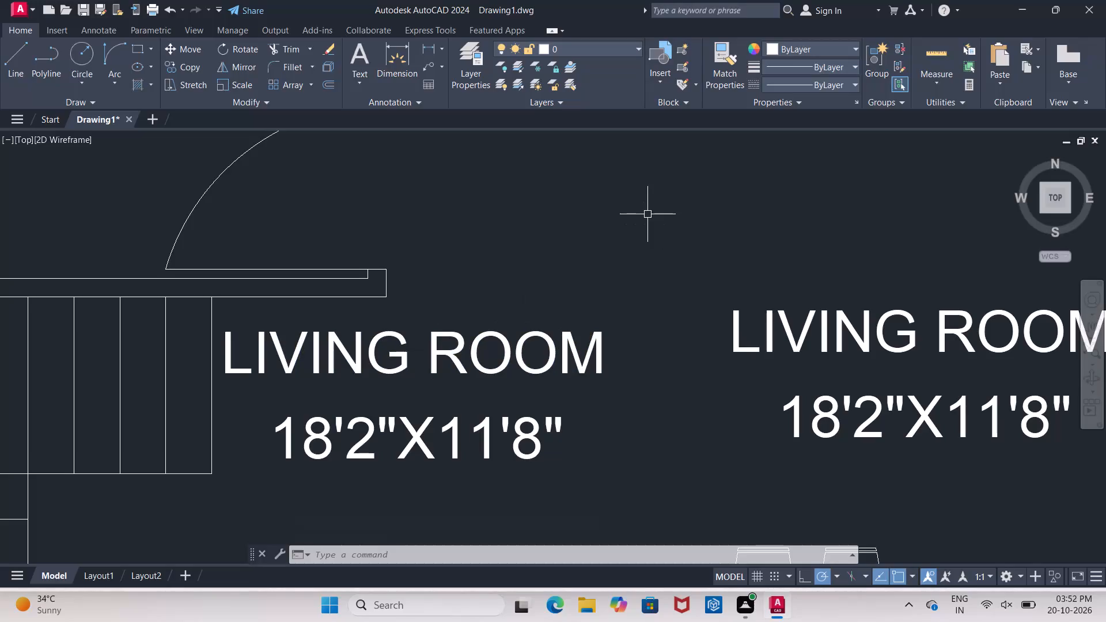
pyautogui.press('Escape')
# Change the copied LIVING ROOM name beside the upper stair flight to DINING AREA.
pyautogui.click(503, 366)
pyautogui.rightClick(512, 355)
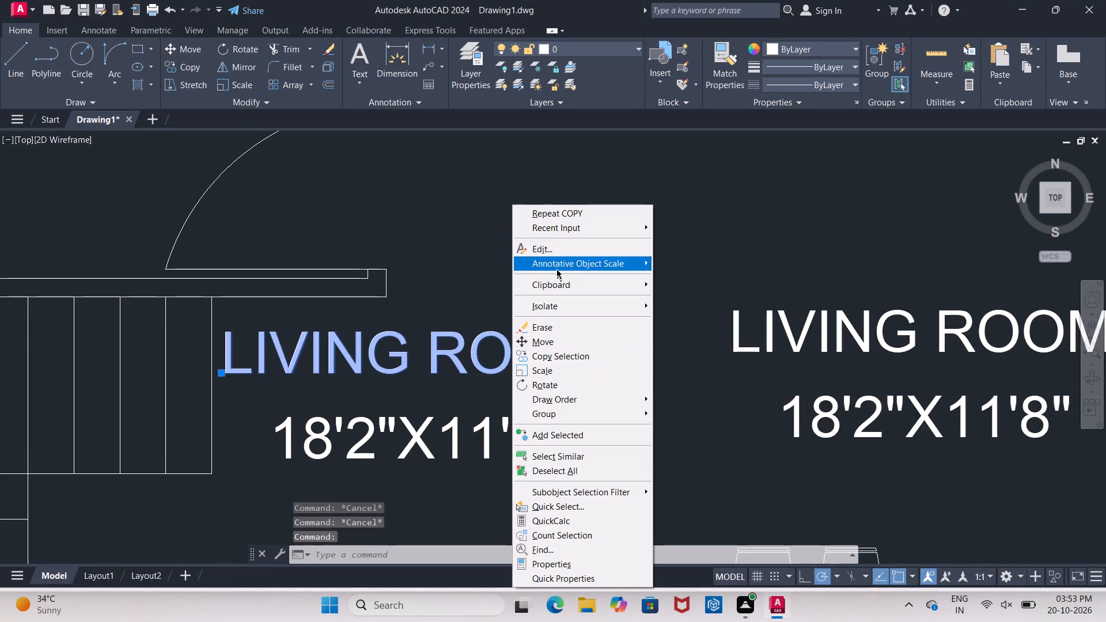
pyautogui.click(556, 253)
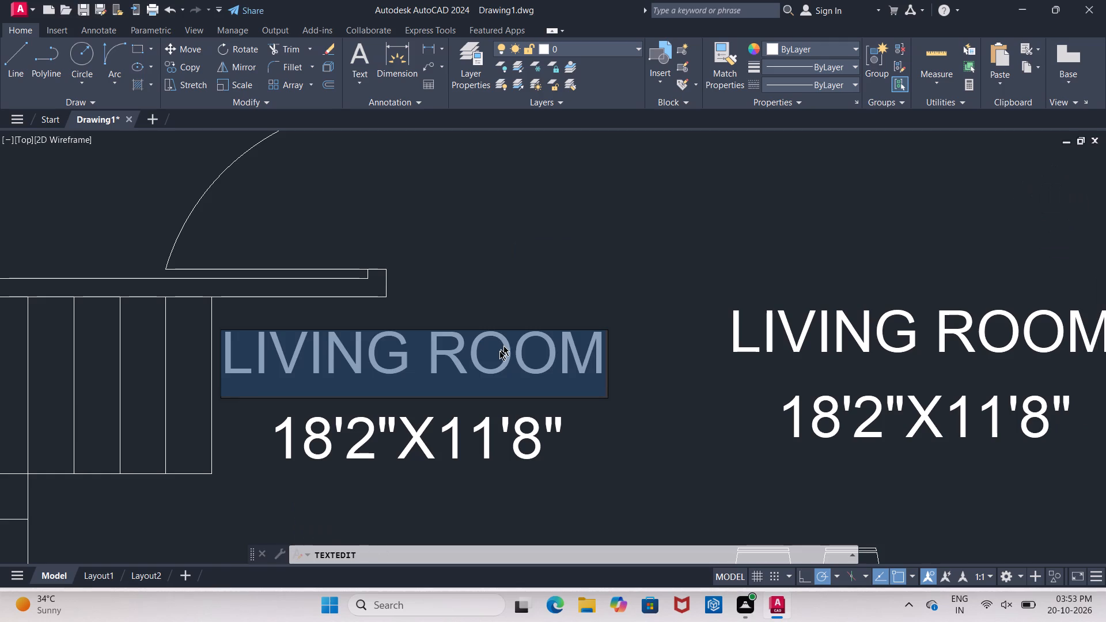
pyautogui.press('BackSpace')
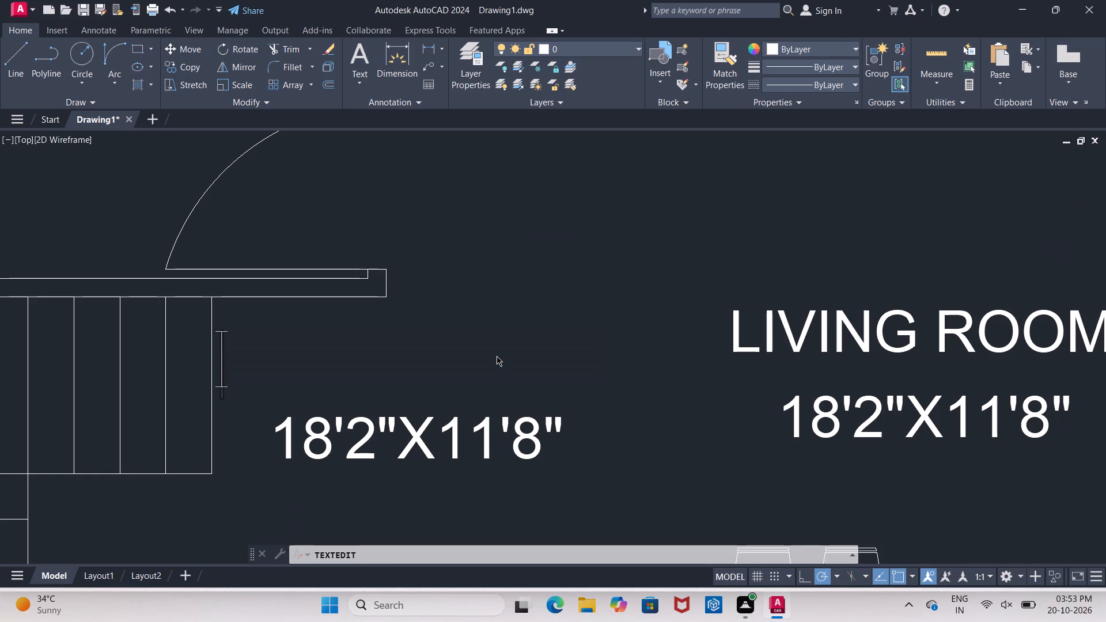
pyautogui.write('DIN')
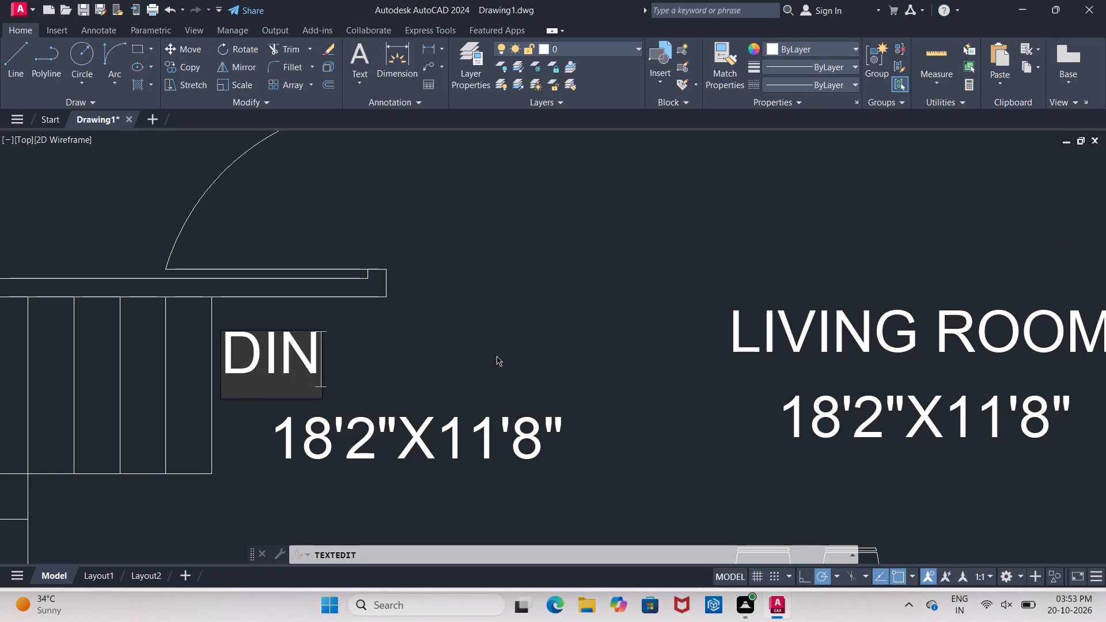
pyautogui.write('ING')
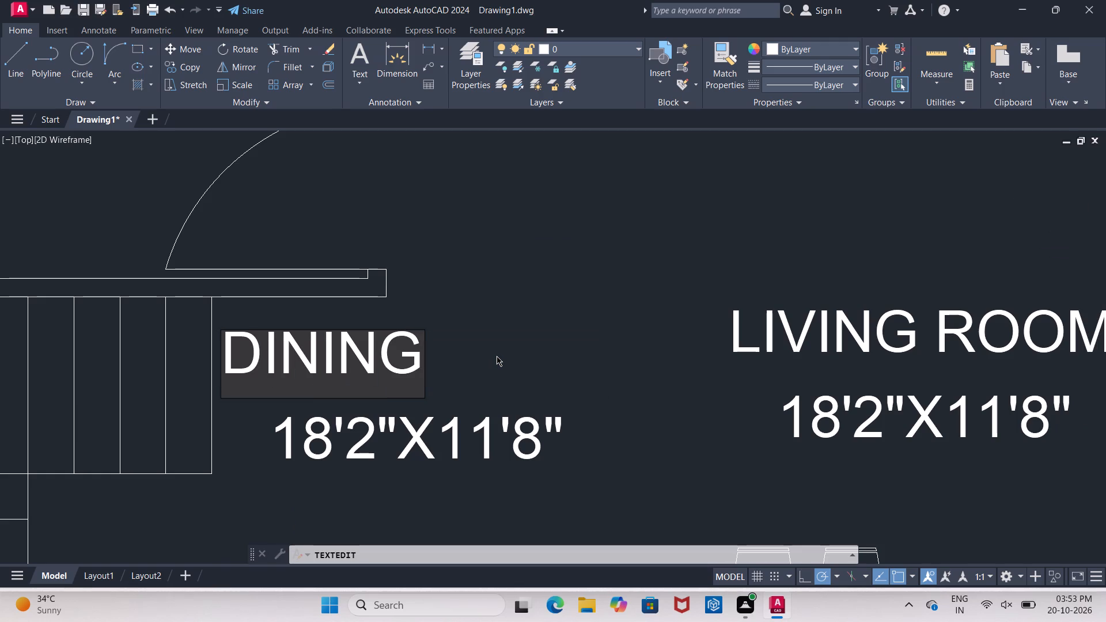
pyautogui.press('space')
pyautogui.write('AREA')
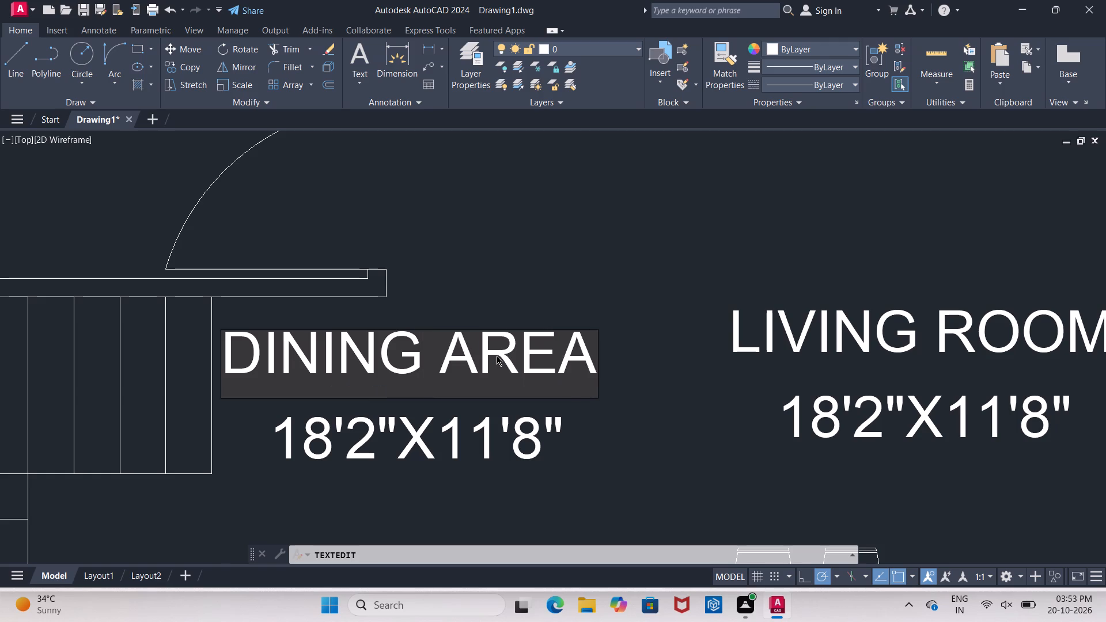
pyautogui.click(398, 483)
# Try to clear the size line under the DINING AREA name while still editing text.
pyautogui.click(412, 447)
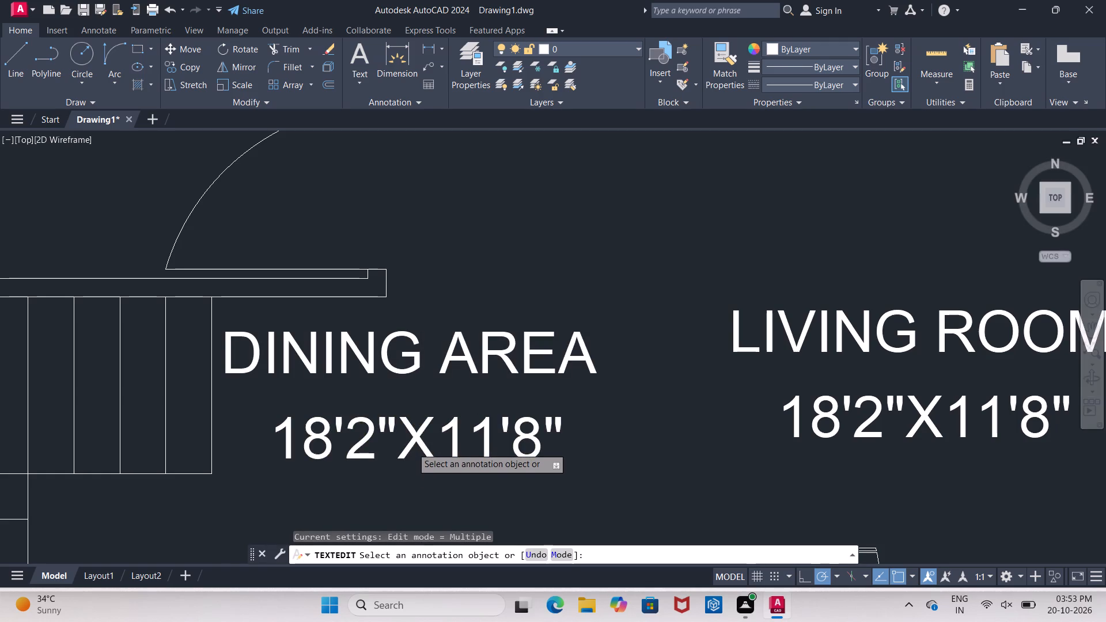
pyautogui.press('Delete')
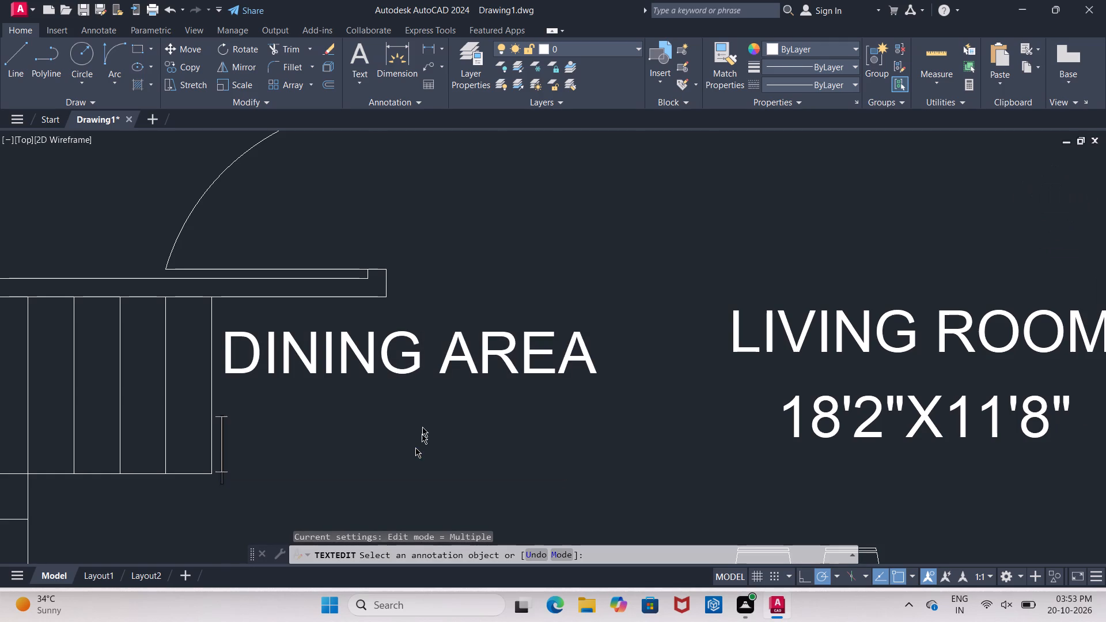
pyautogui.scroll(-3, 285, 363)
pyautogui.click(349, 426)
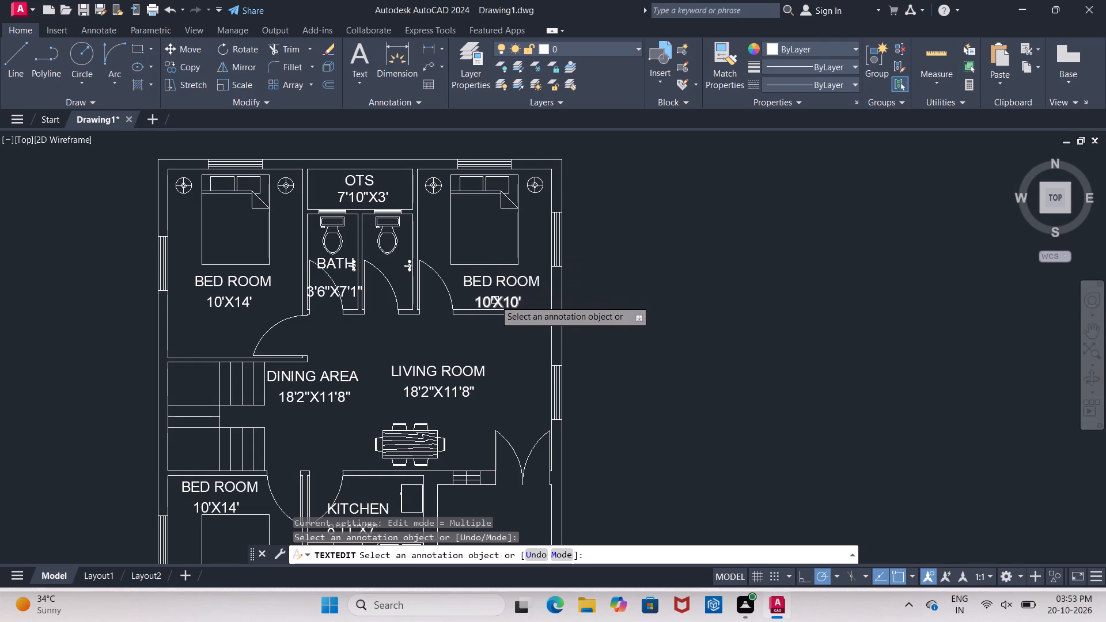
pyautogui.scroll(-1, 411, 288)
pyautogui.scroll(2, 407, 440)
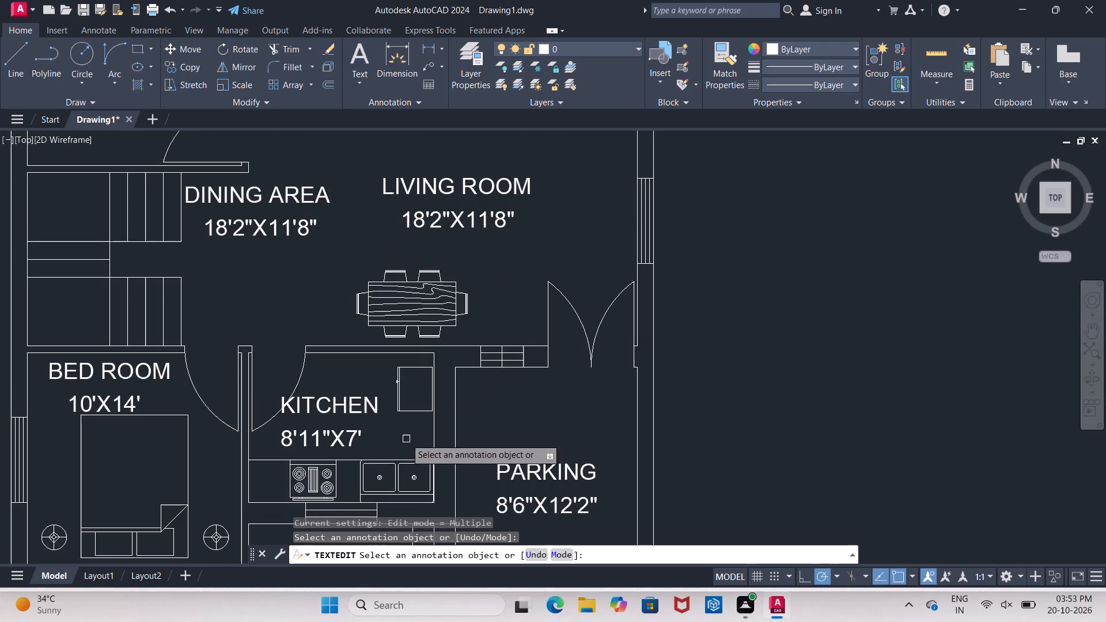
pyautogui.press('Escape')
# Copy the OTS name to just above the top window of the 10'X10' bedroom.
pyautogui.scroll(-2, 392, 447)
pyautogui.scroll(2, 335, 238)
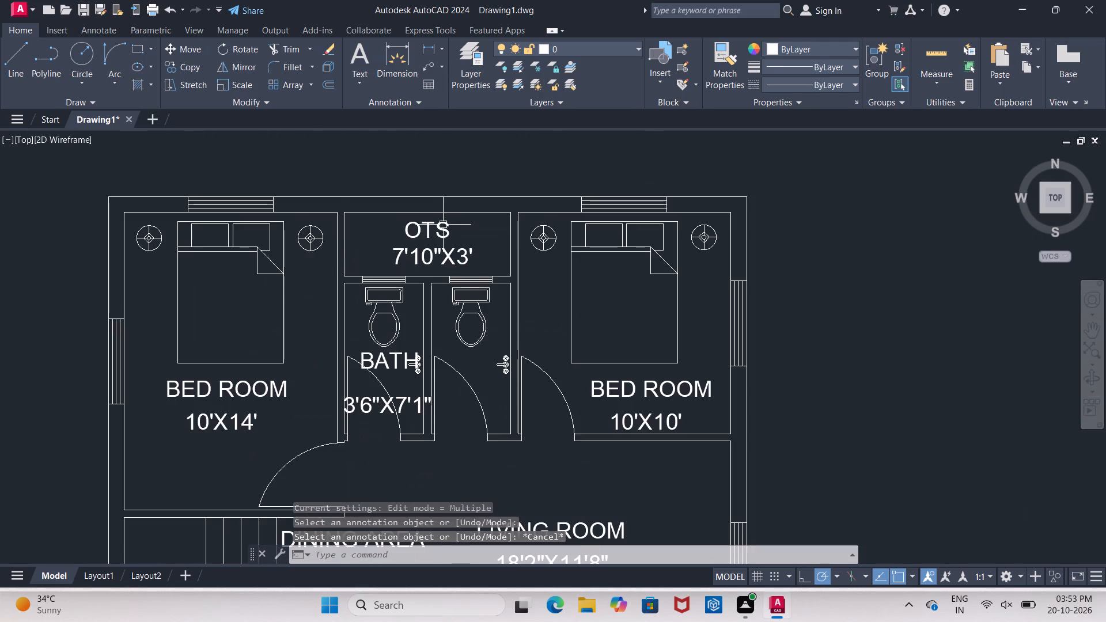
pyautogui.click(431, 226)
pyautogui.press('c')
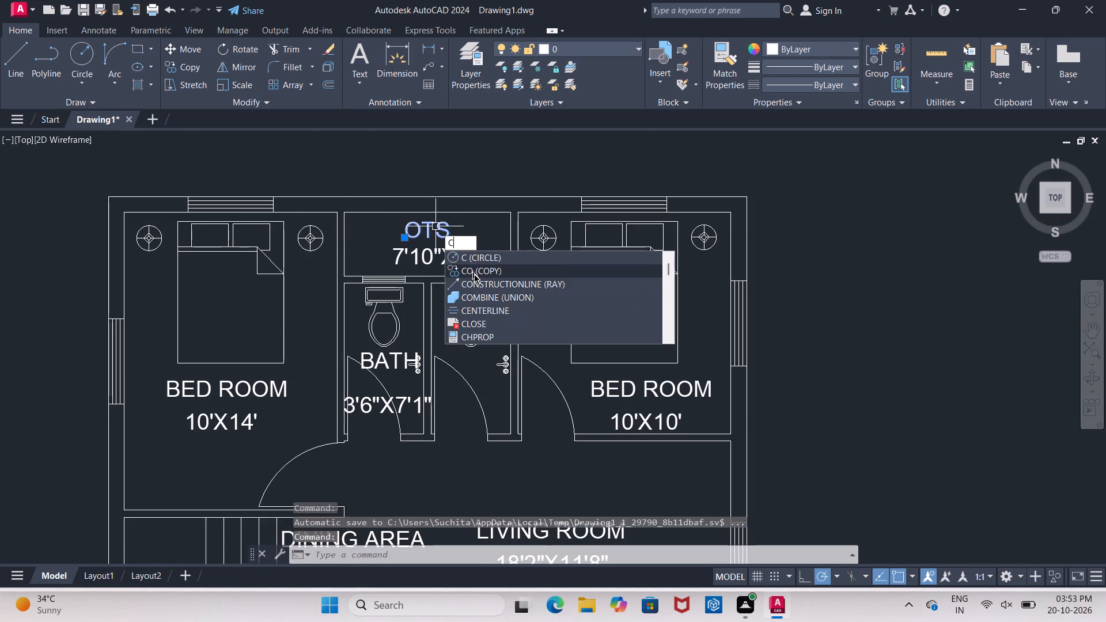
pyautogui.click(476, 271)
pyautogui.click(425, 222)
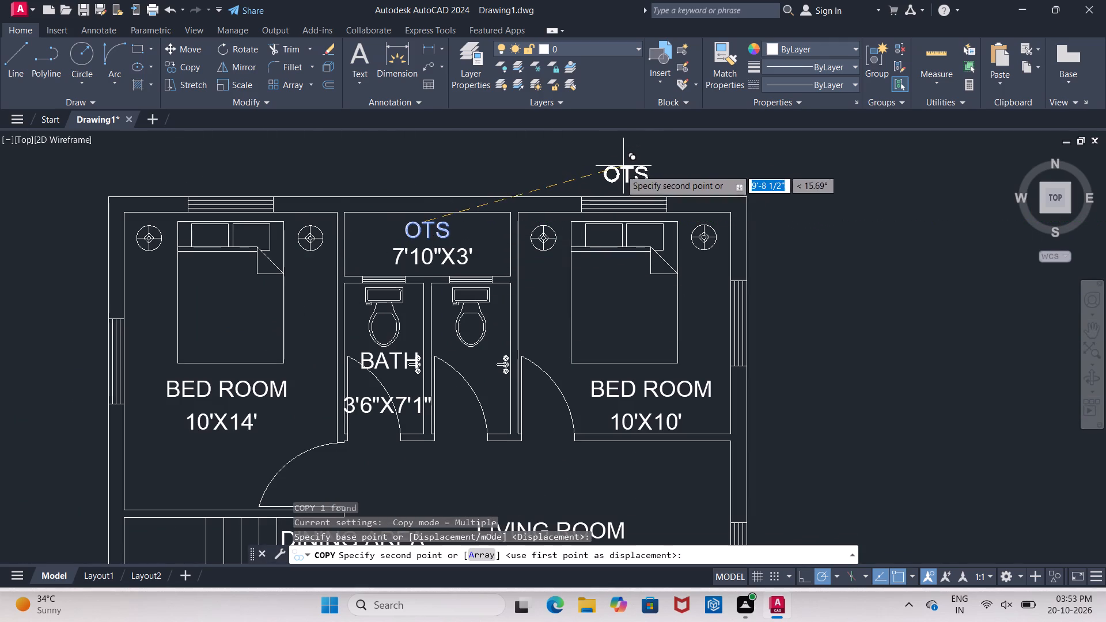
pyautogui.click(617, 172)
pyautogui.press('Escape')
# Erase the 18'2"X11'8" size line under the DINING AREA name.
pyautogui.scroll(-3, 397, 232)
pyautogui.scroll(1, 392, 298)
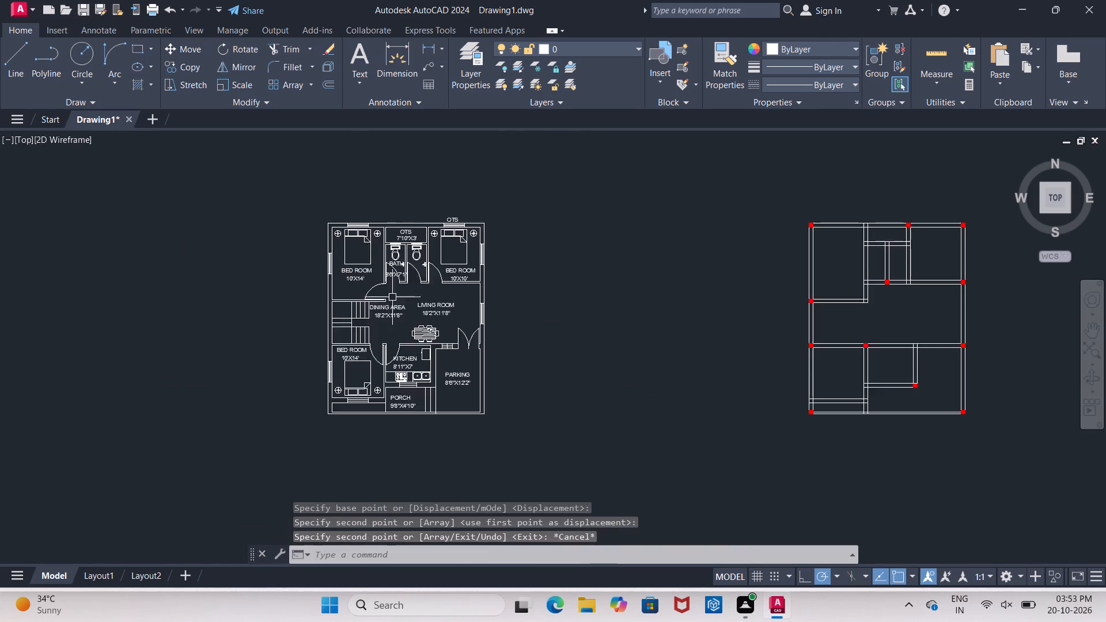
pyautogui.scroll(3, 392, 298)
pyautogui.click(325, 394)
pyautogui.press('Delete')
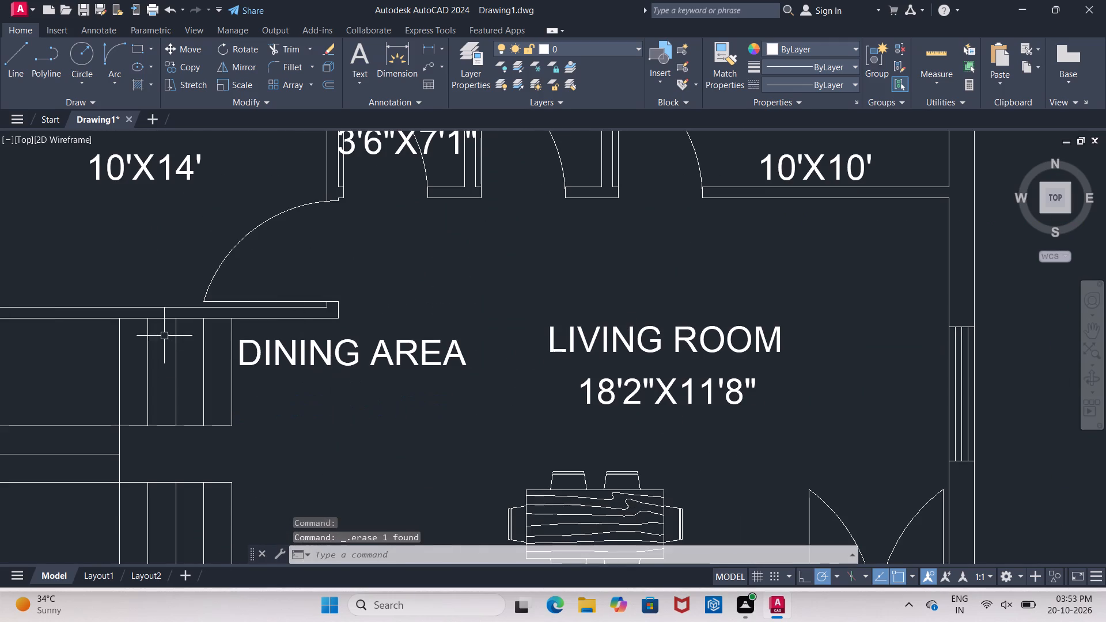
# Change the copied OTS name above the 10'X10' bedroom's top window to W.
pyautogui.scroll(-3, 160, 344)
pyautogui.scroll(2, 252, 238)
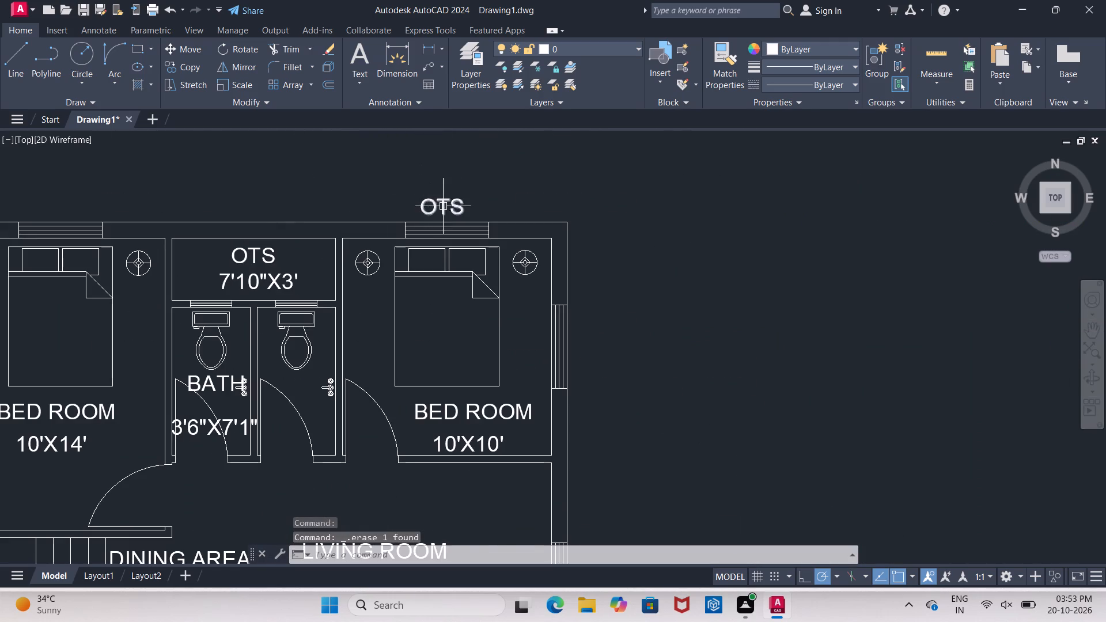
pyautogui.scroll(2, 445, 200)
pyautogui.click(445, 200)
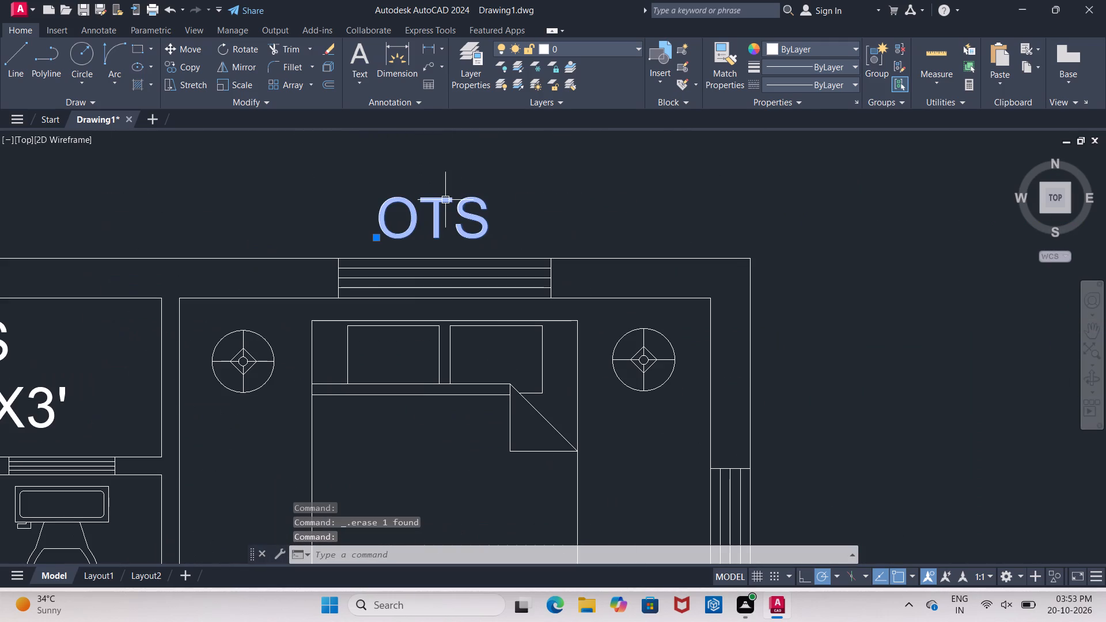
pyautogui.rightClick(445, 200)
pyautogui.click(486, 251)
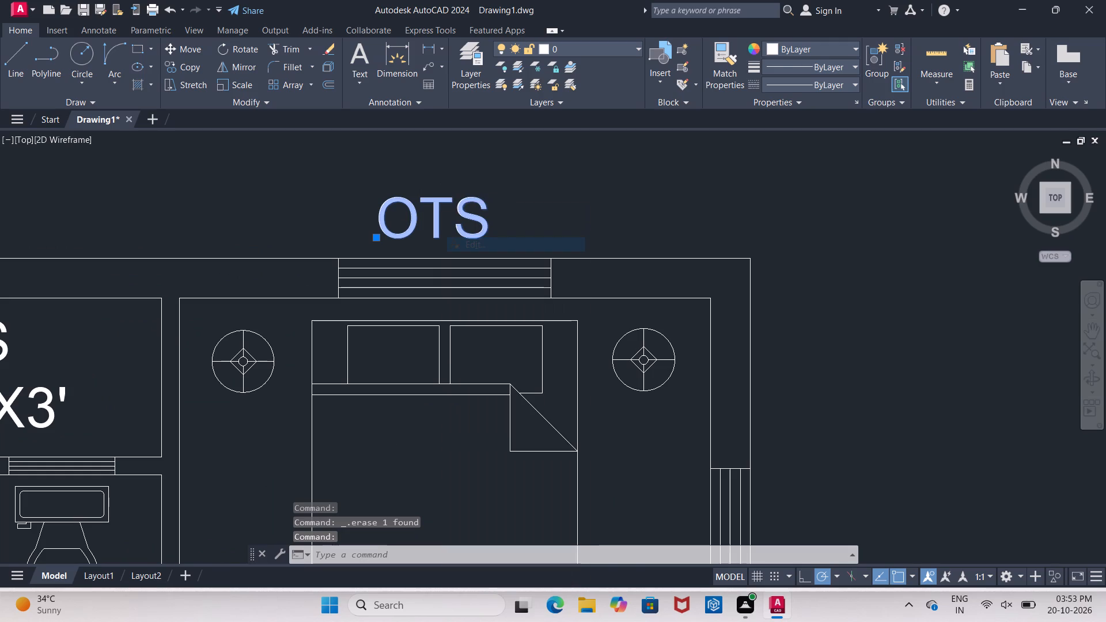
pyautogui.press('BackSpace')
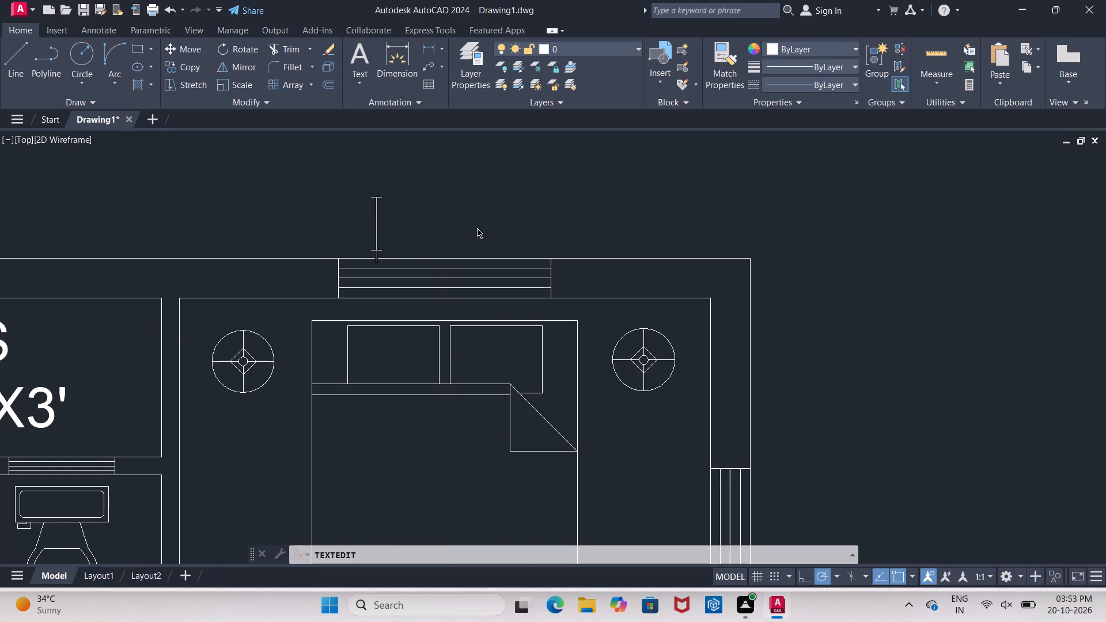
pyautogui.press('w')
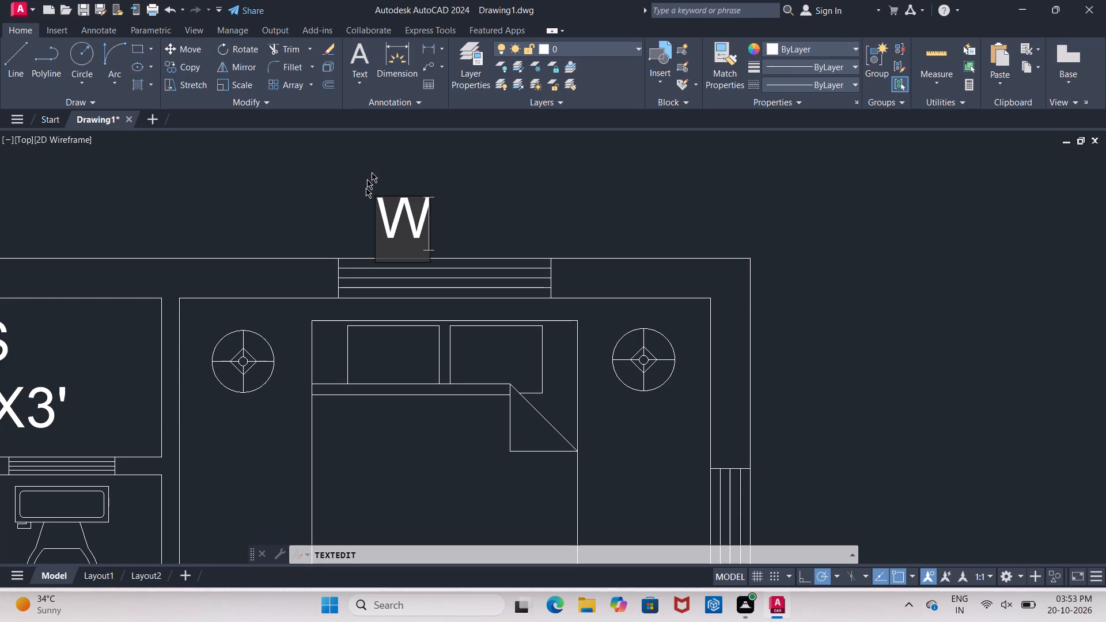
pyautogui.click(456, 180)
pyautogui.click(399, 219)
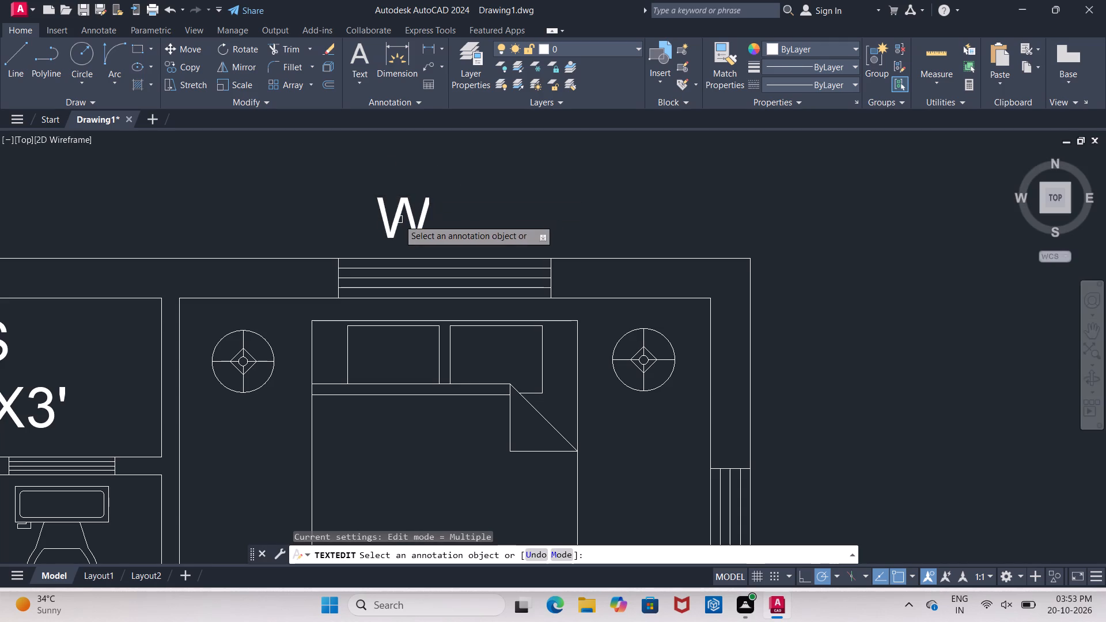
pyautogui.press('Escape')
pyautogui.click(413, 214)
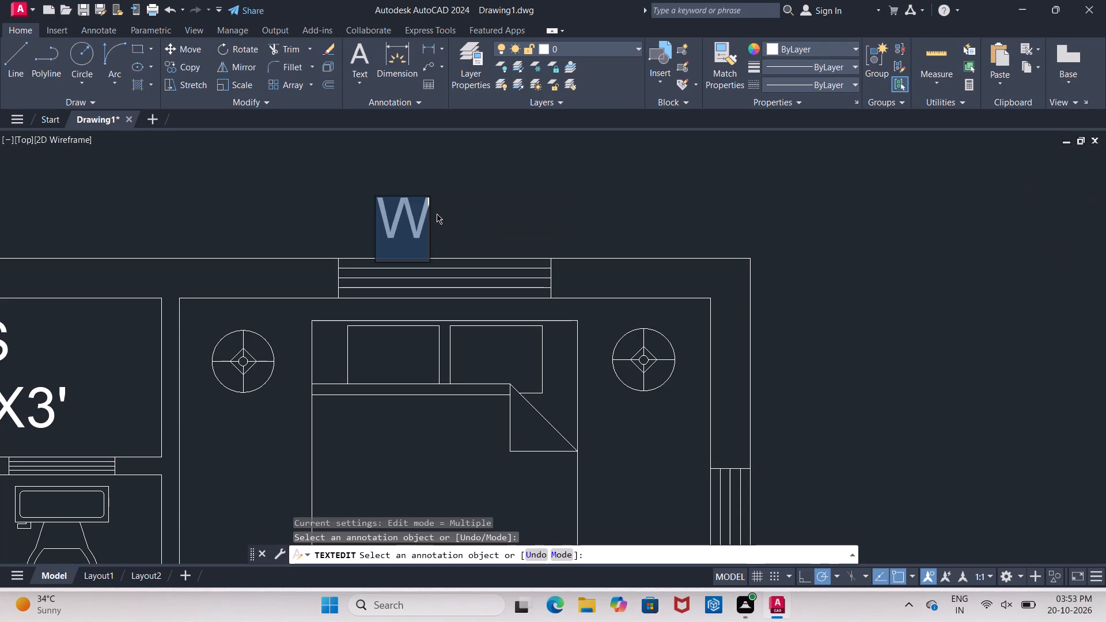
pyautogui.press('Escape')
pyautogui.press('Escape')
# Move the W label so it sits centred just above the 10'X10' bedroom's top window.
pyautogui.click(411, 226)
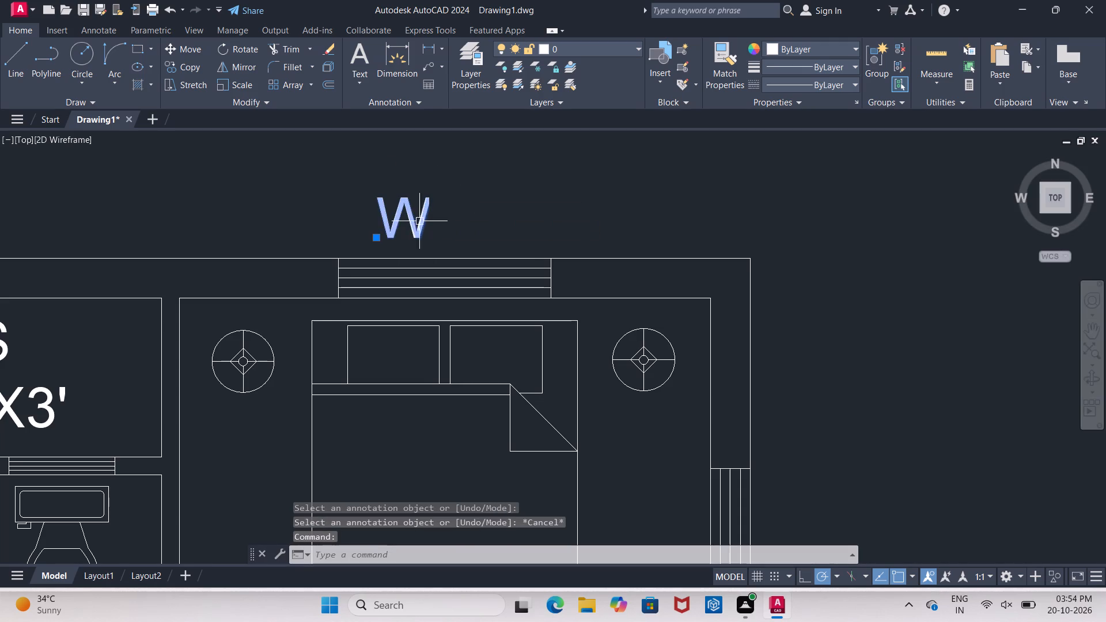
pyautogui.click(374, 238)
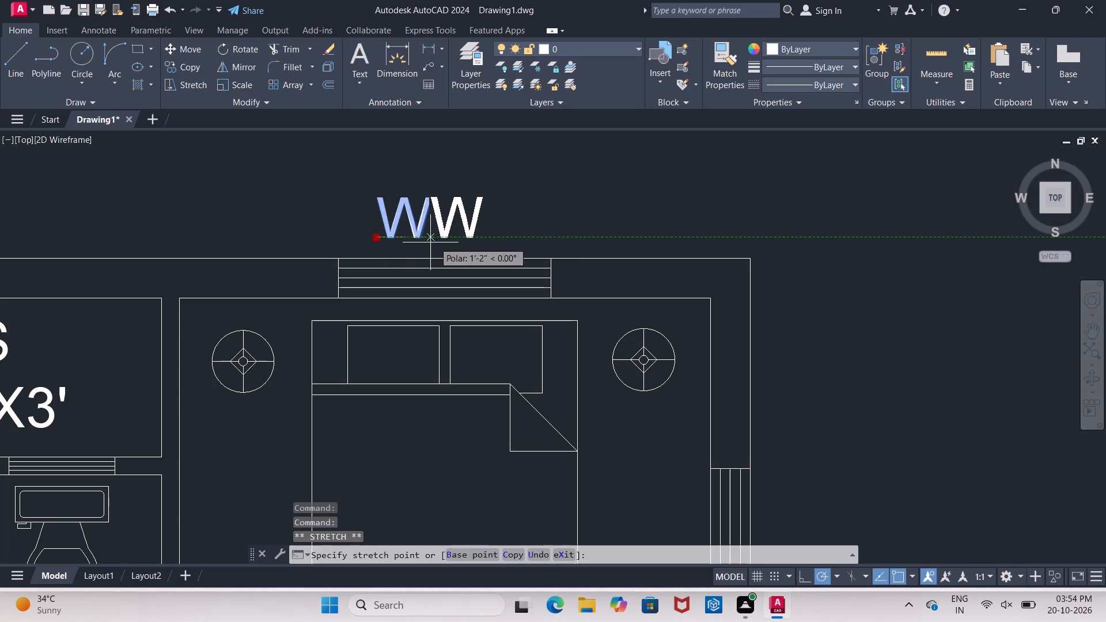
pyautogui.click(412, 246)
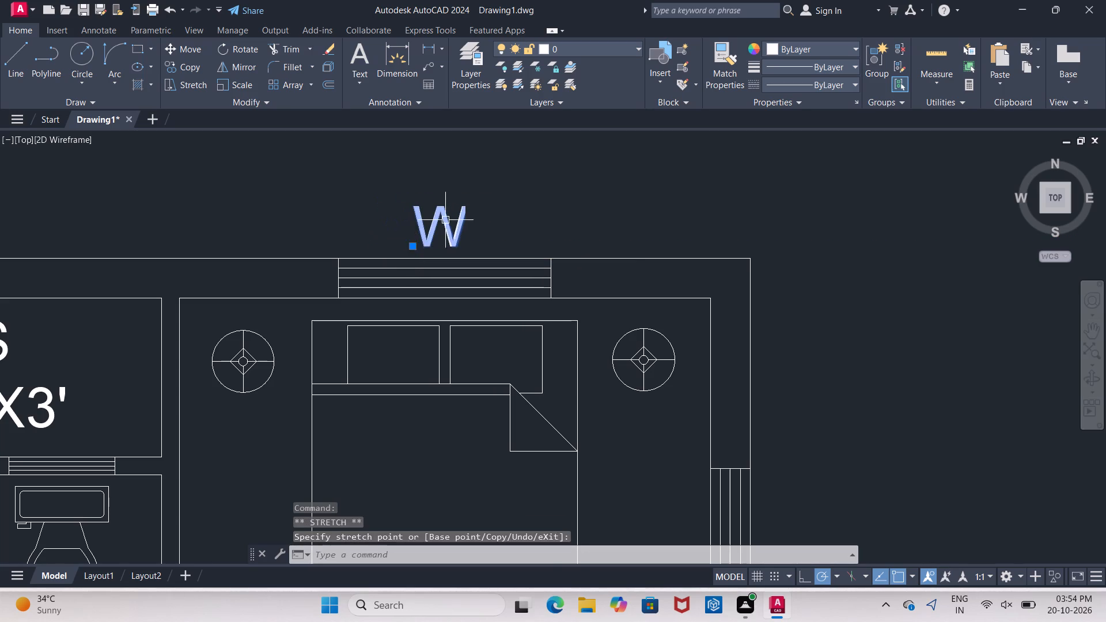
pyautogui.press('Escape')
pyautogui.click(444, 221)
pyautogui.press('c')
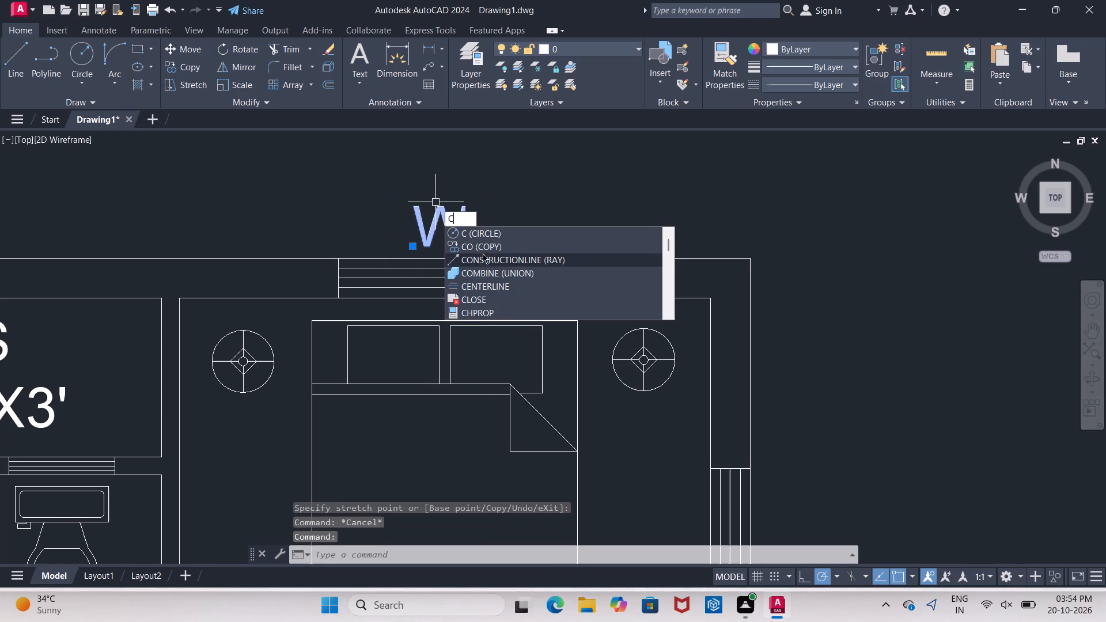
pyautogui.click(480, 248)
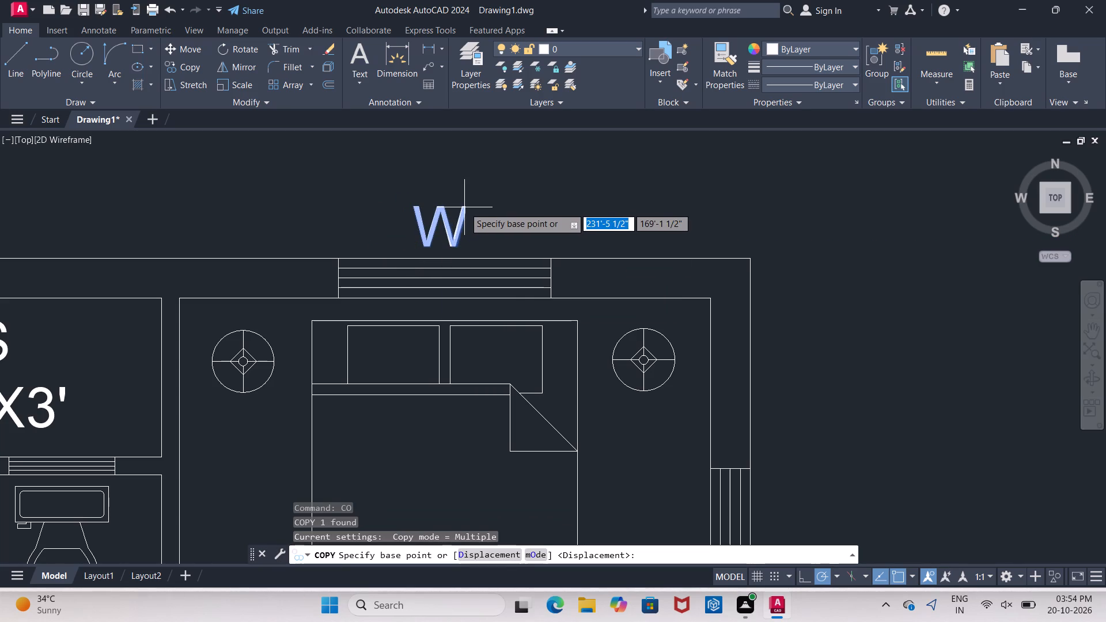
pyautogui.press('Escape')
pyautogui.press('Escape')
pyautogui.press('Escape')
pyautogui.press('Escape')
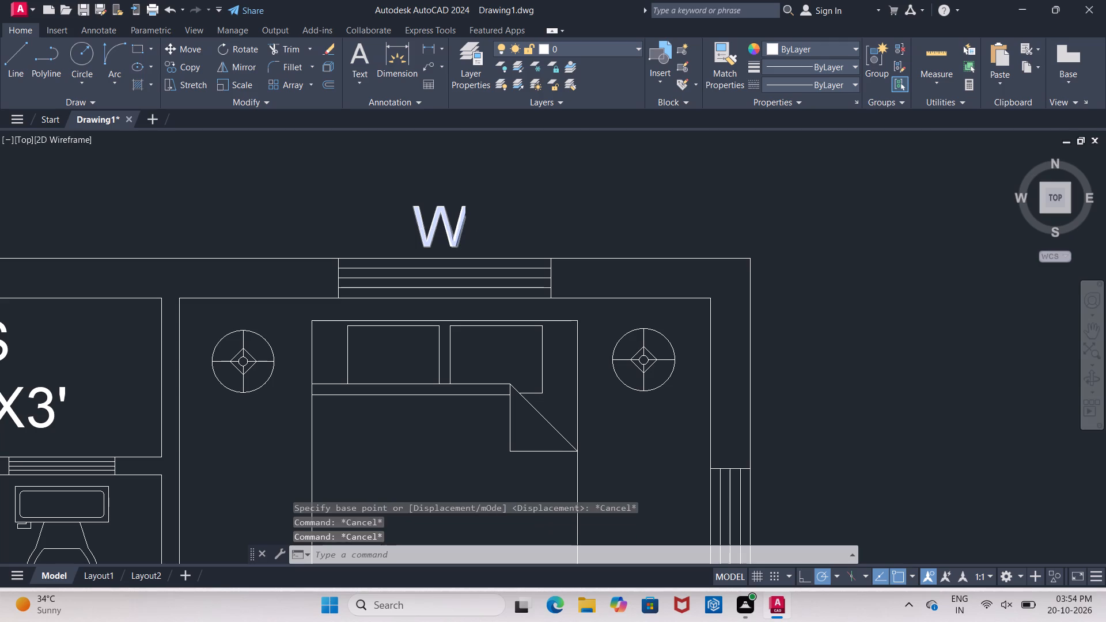
# Copy the W label to the upper 10'X14' bedroom's two windows, above the top window and outside the side window.
pyautogui.click(449, 229)
pyautogui.press('c')
pyautogui.click(542, 252)
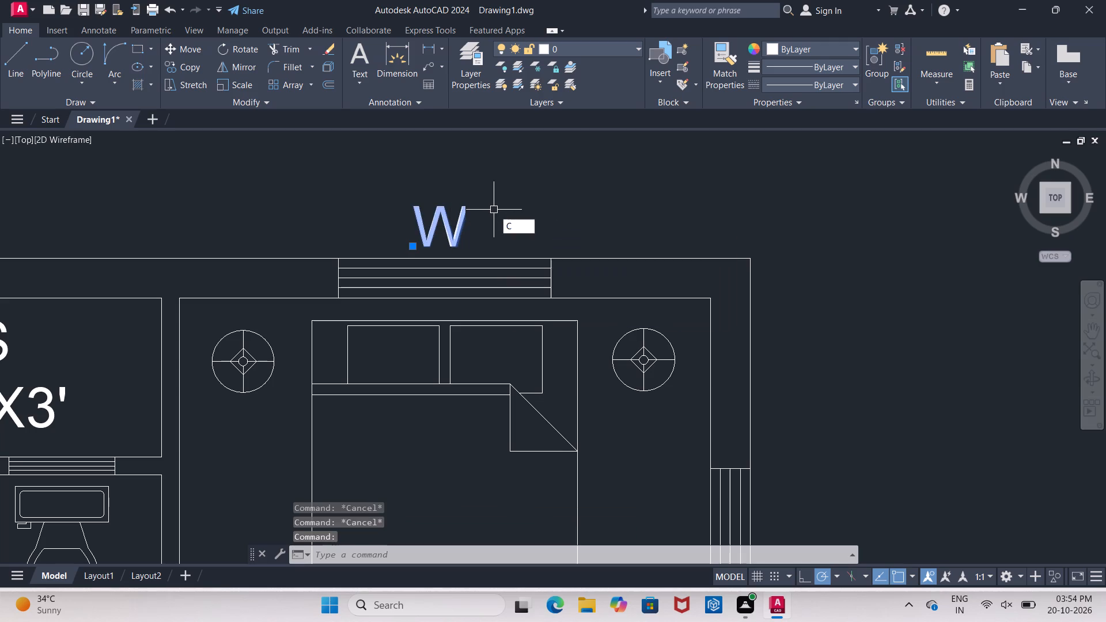
pyautogui.click(452, 219)
pyautogui.scroll(-4, 472, 222)
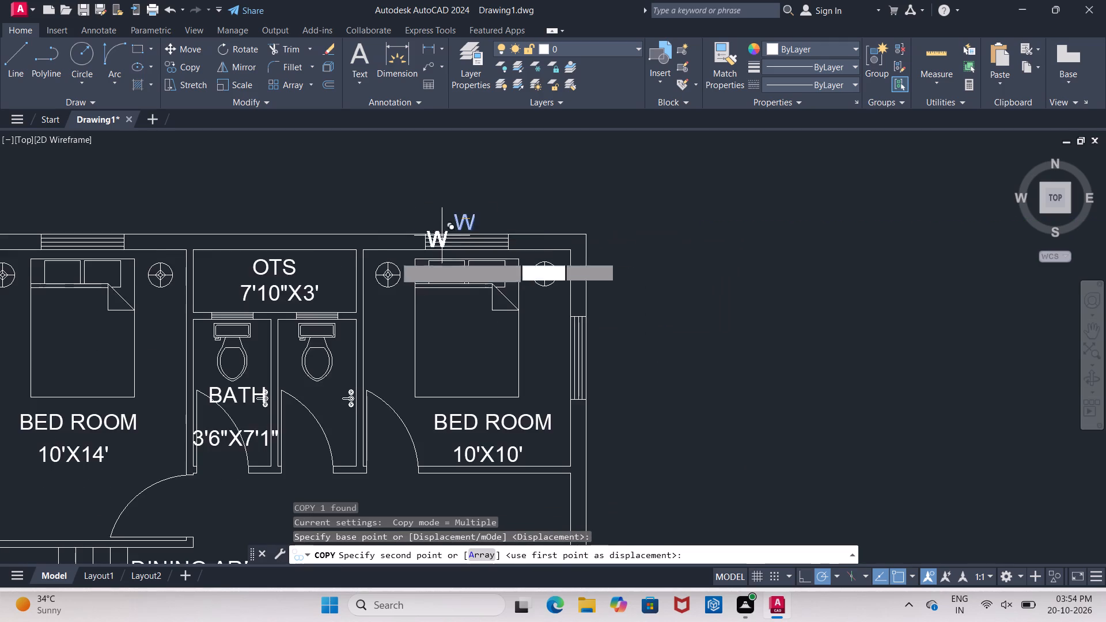
pyautogui.scroll(-3, 342, 256)
pyautogui.scroll(9, 290, 249)
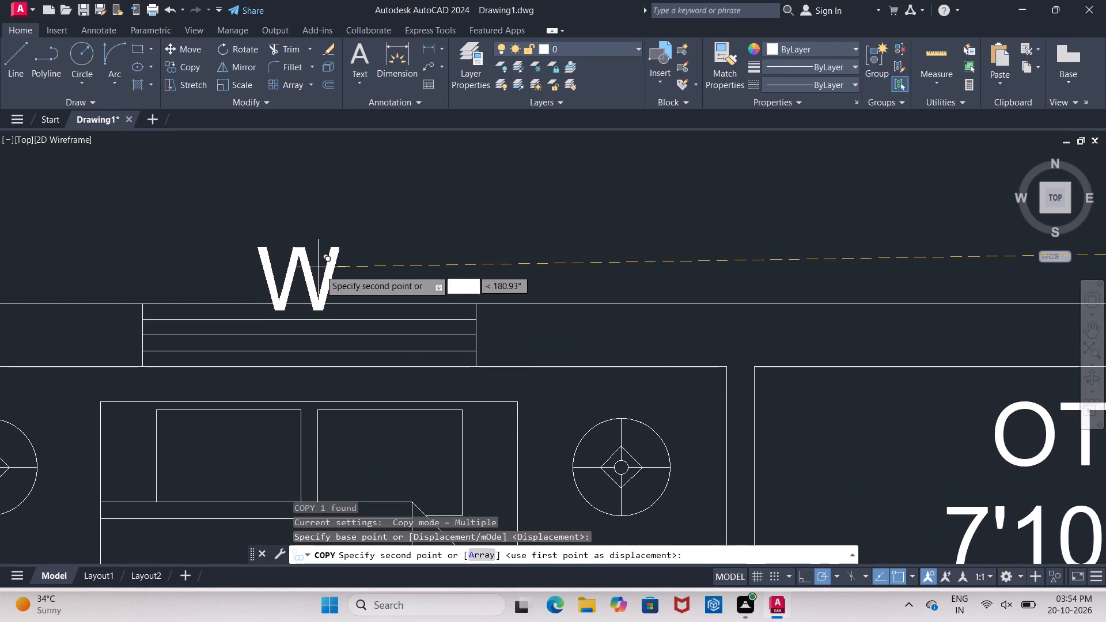
pyautogui.click(325, 251)
pyautogui.scroll(-5, 357, 208)
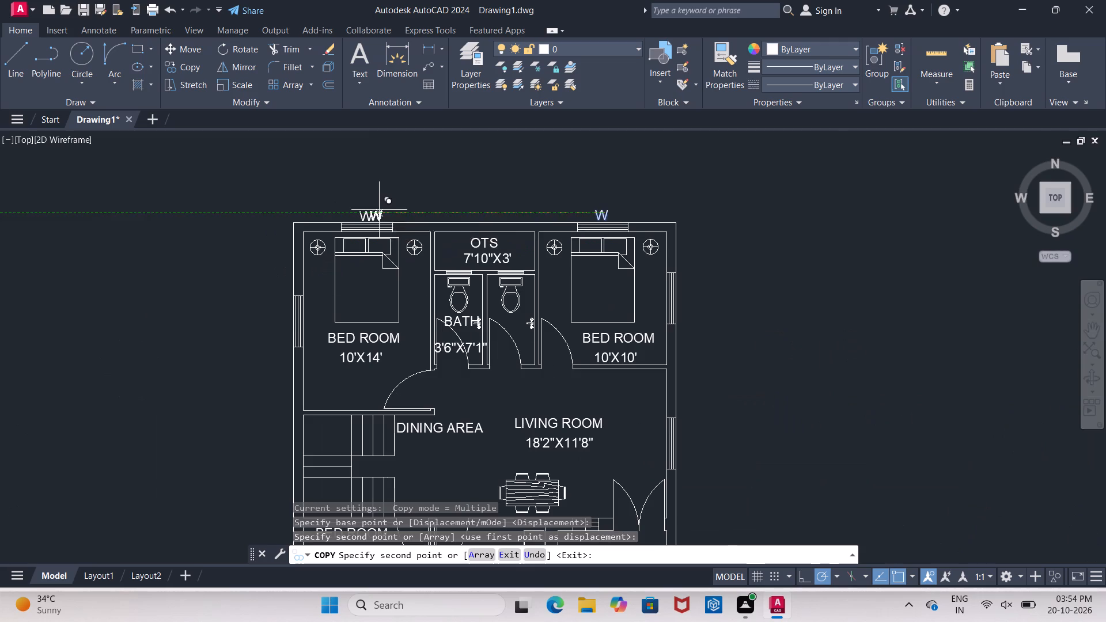
pyautogui.scroll(4, 278, 316)
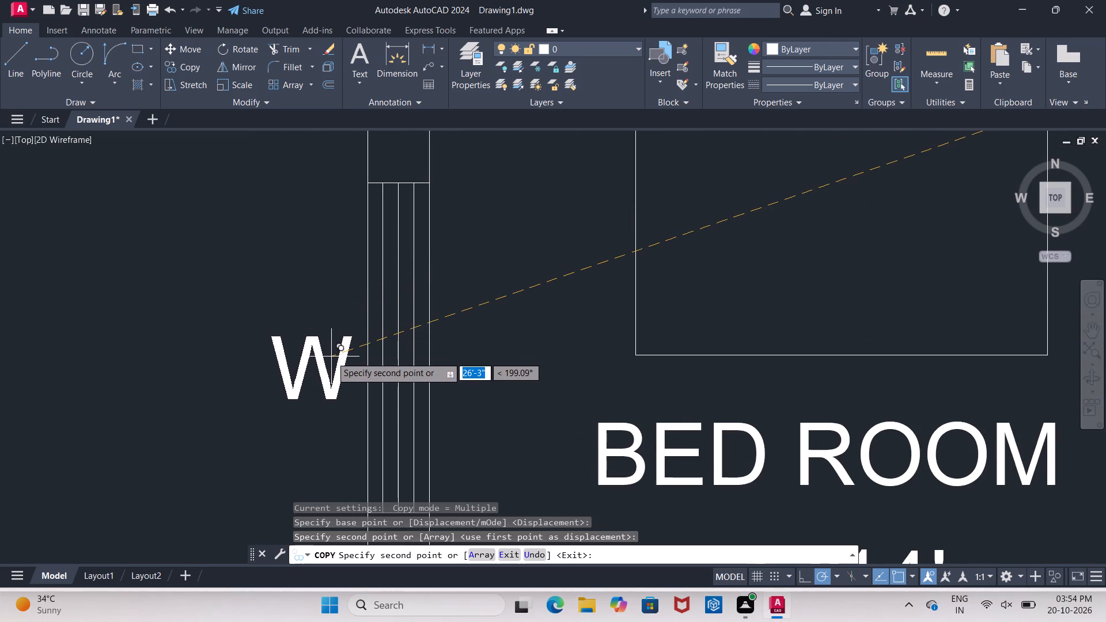
pyautogui.click(331, 356)
# Place W copies at the lower 10'X14' bedroom's windows, outside the side window and just below the bottom window.
pyautogui.scroll(-6, 285, 188)
pyautogui.scroll(3, 274, 304)
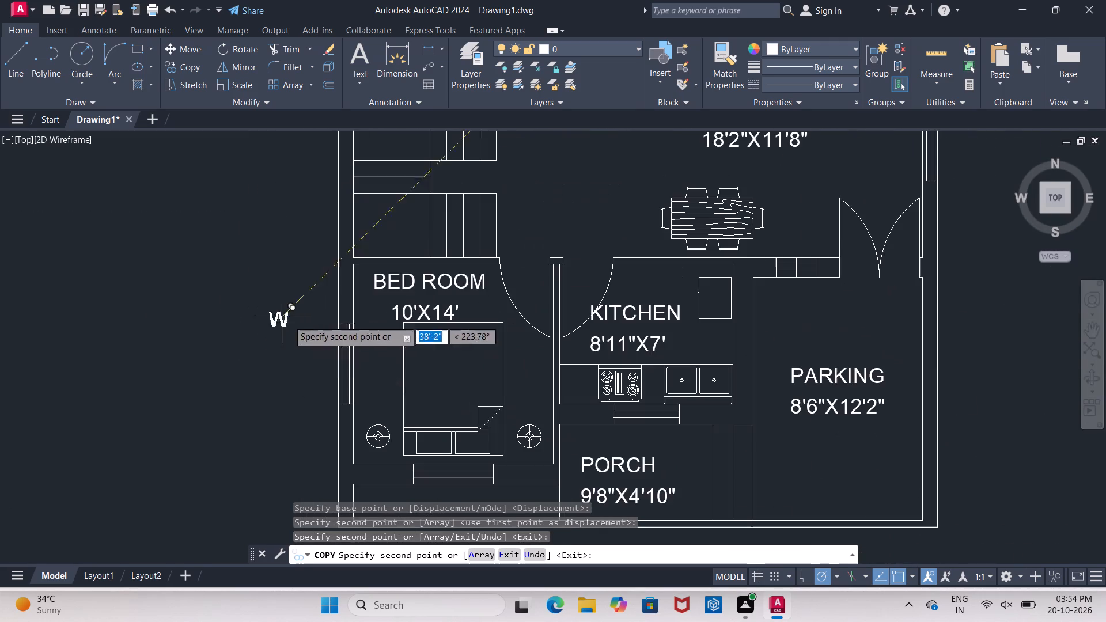
pyautogui.scroll(3, 308, 367)
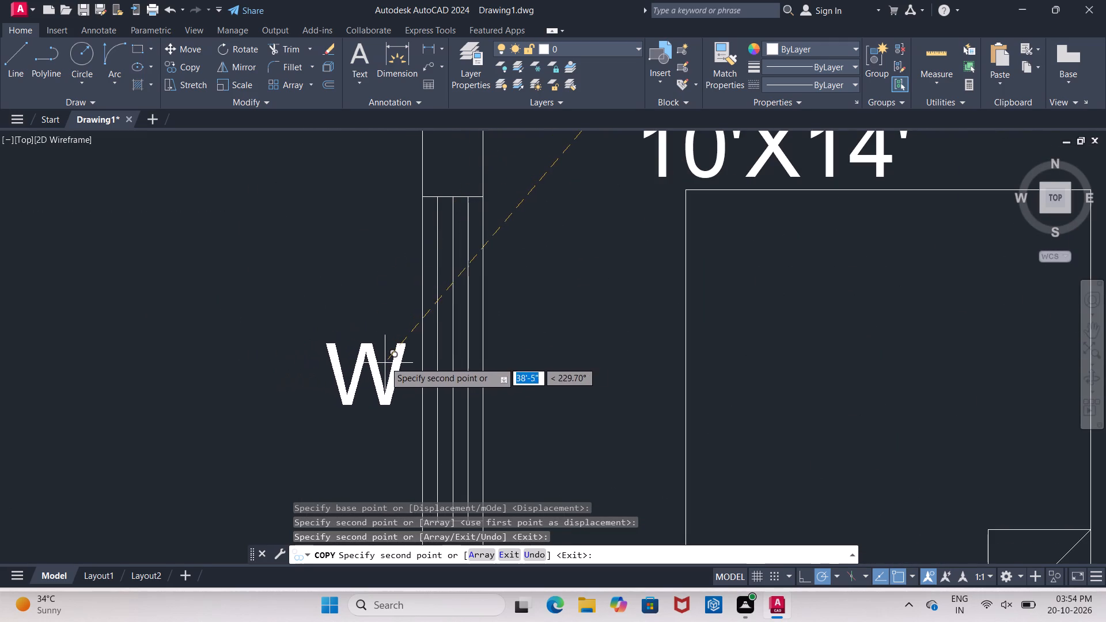
pyautogui.click(385, 361)
pyautogui.scroll(-5, 204, 205)
pyautogui.scroll(4, 286, 245)
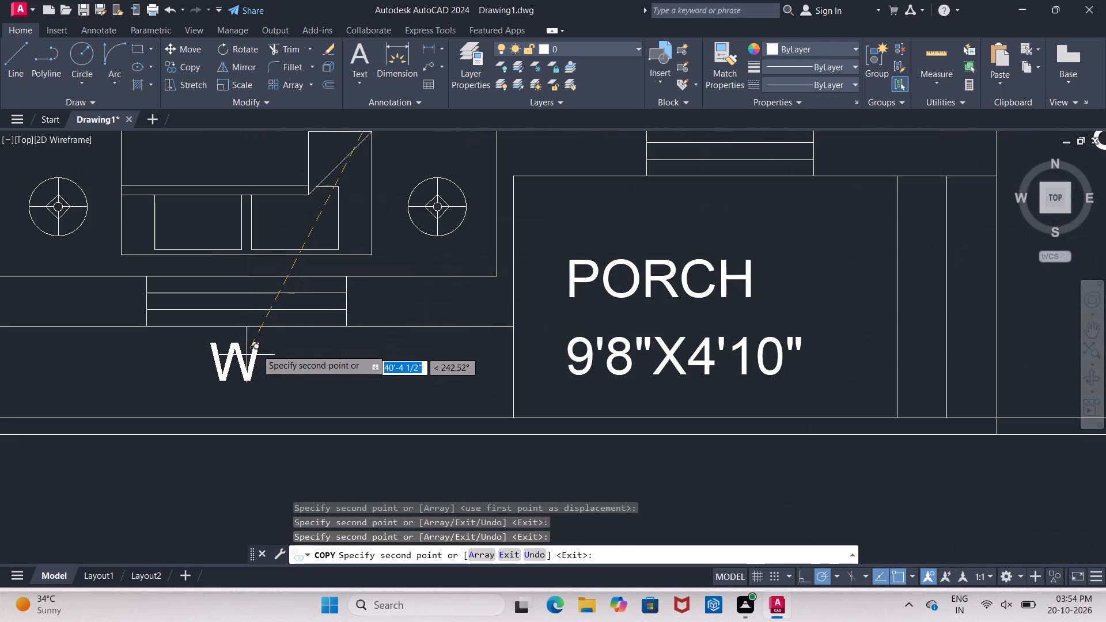
pyautogui.click(252, 347)
# Place W copies outside the right wall of the plan, beside the 10'X10' bedroom's side window and the living room window.
pyautogui.scroll(-4, 156, 231)
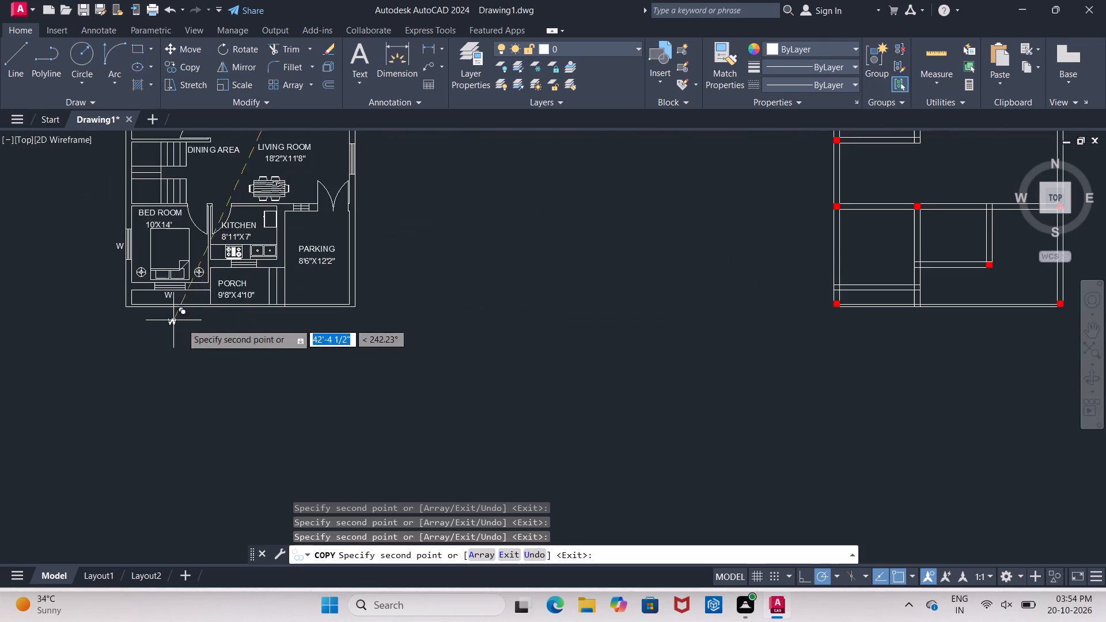
pyautogui.scroll(4, 231, 280)
pyautogui.scroll(-3, 240, 279)
pyautogui.scroll(-3, 317, 234)
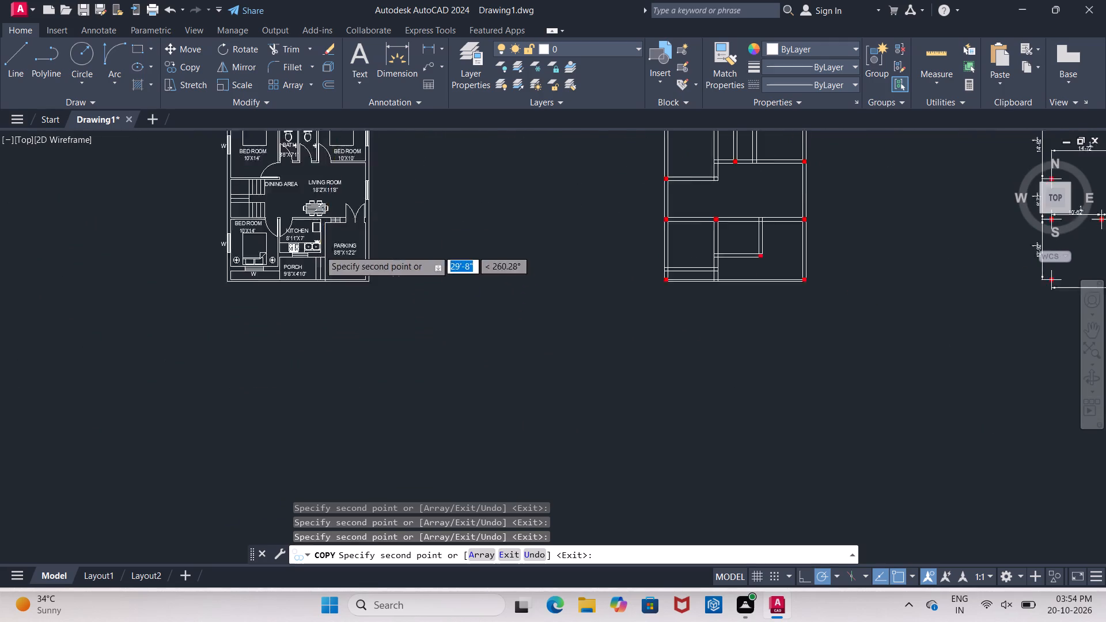
pyautogui.scroll(2, 323, 183)
pyautogui.scroll(4, 423, 176)
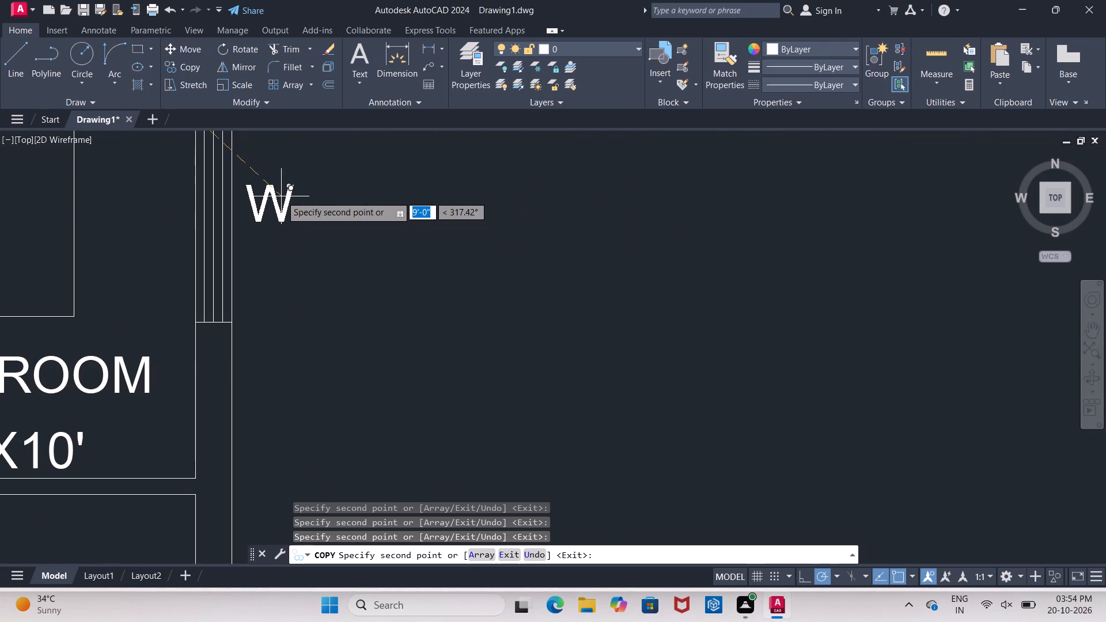
pyautogui.click(279, 187)
pyautogui.scroll(-5, 297, 180)
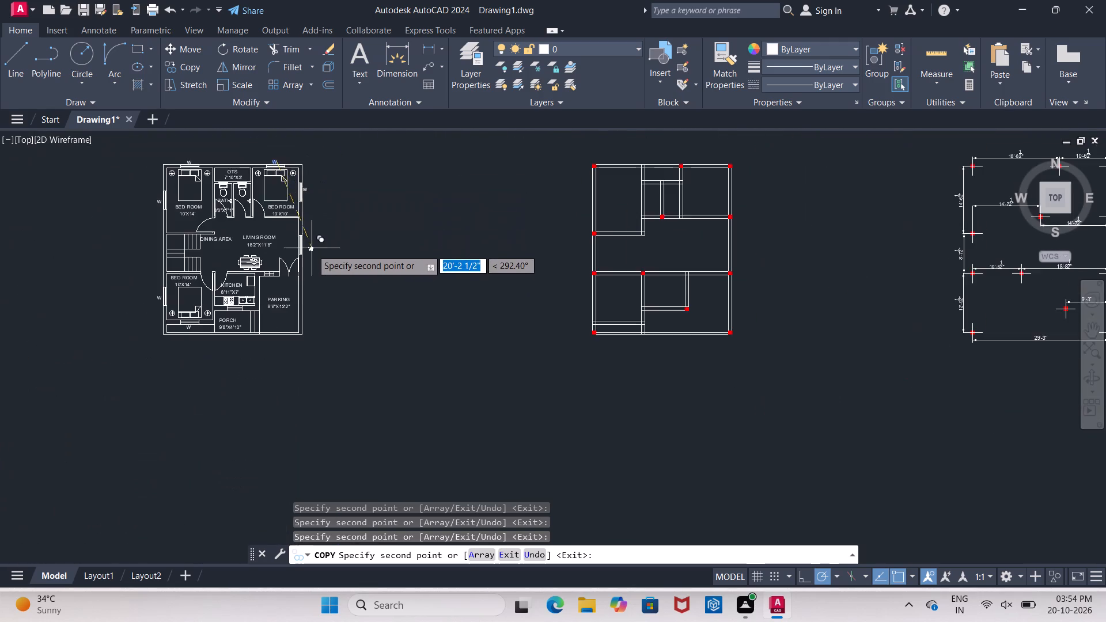
pyautogui.scroll(4, 312, 249)
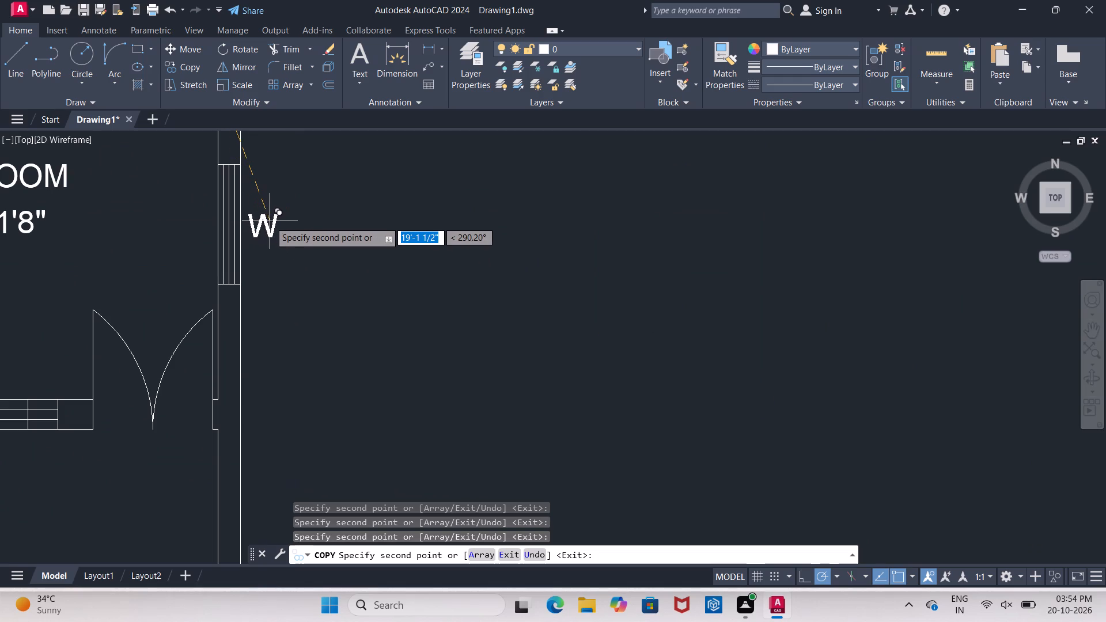
pyautogui.click(268, 221)
pyautogui.scroll(-2, 305, 230)
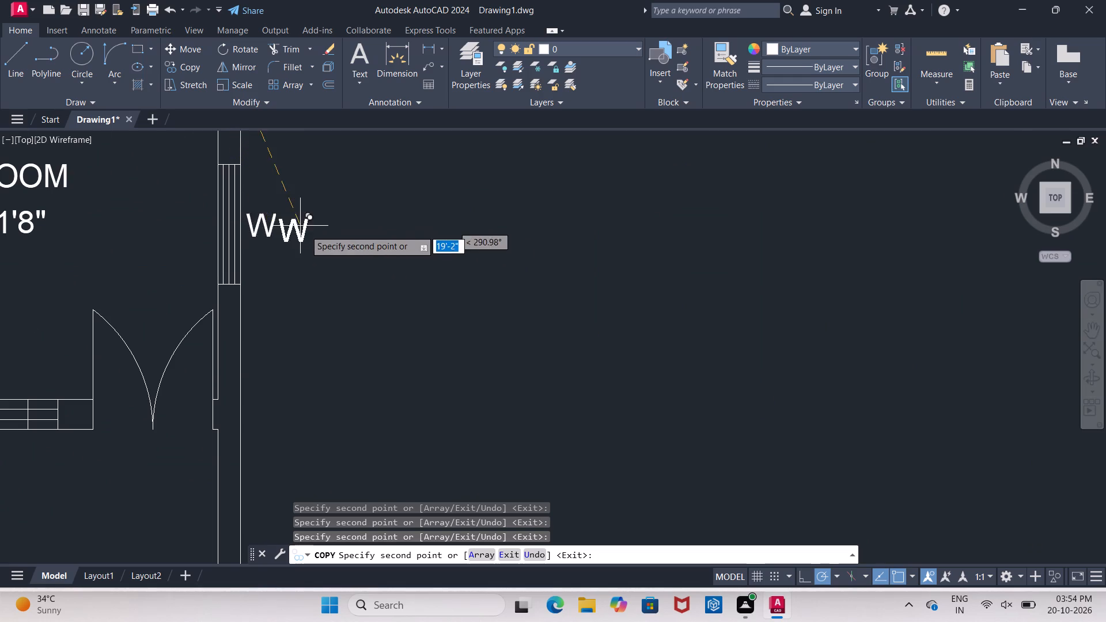
pyautogui.scroll(-2, 305, 231)
pyautogui.scroll(1, 202, 221)
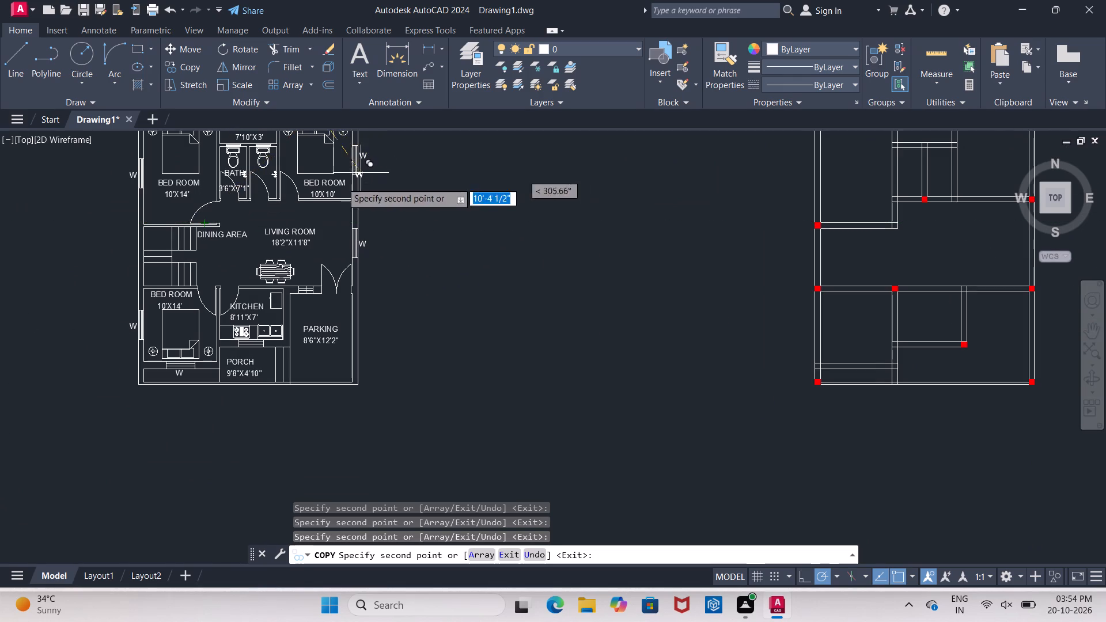
pyautogui.scroll(-2, 323, 278)
pyautogui.scroll(4, 297, 201)
pyautogui.press('Escape')
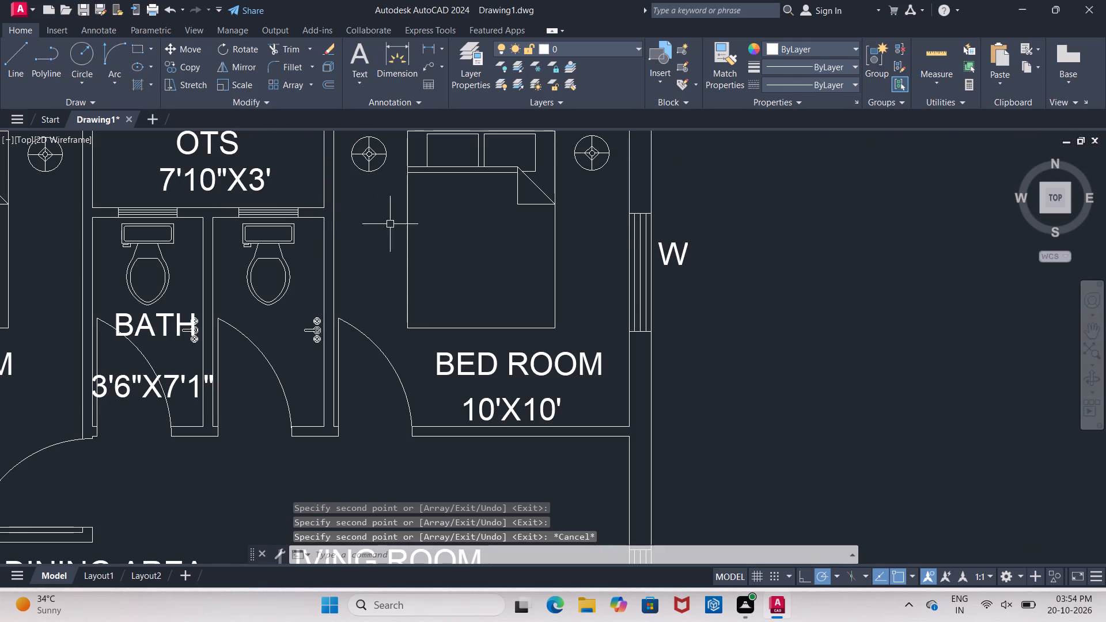
# Shift the W label beside the 10'X10' bedroom's side window slightly down towards the window's middle.
pyautogui.click(671, 252)
pyautogui.click(659, 264)
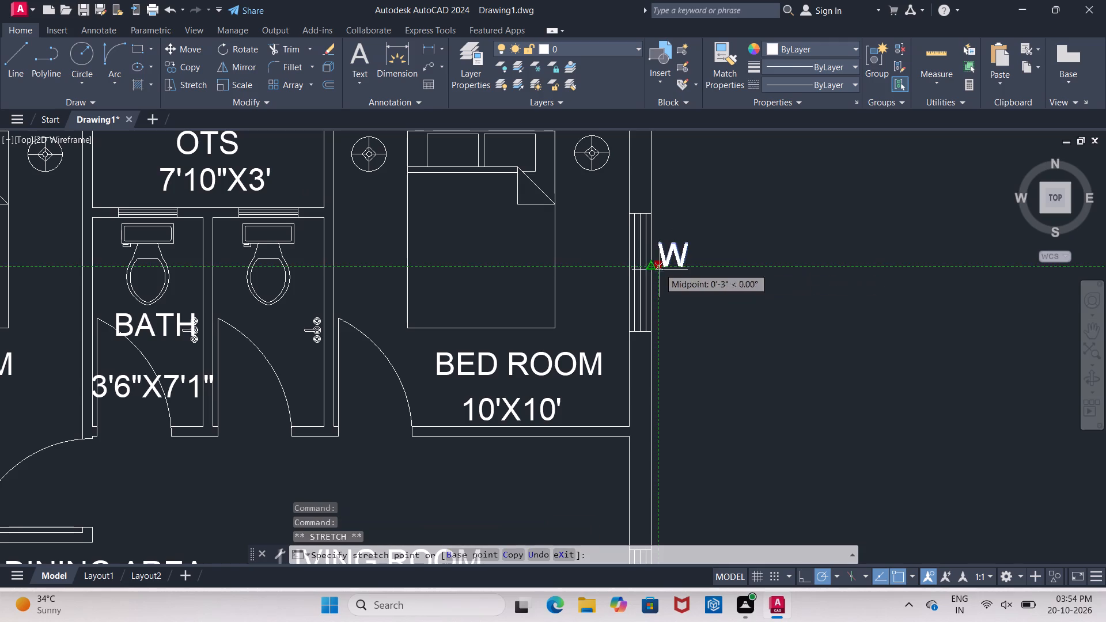
pyautogui.click(659, 277)
pyautogui.press('Escape')
# Copy the W label below the lower bedroom to just below the kitchen window and the window above the parking area.
pyautogui.scroll(-2, 456, 233)
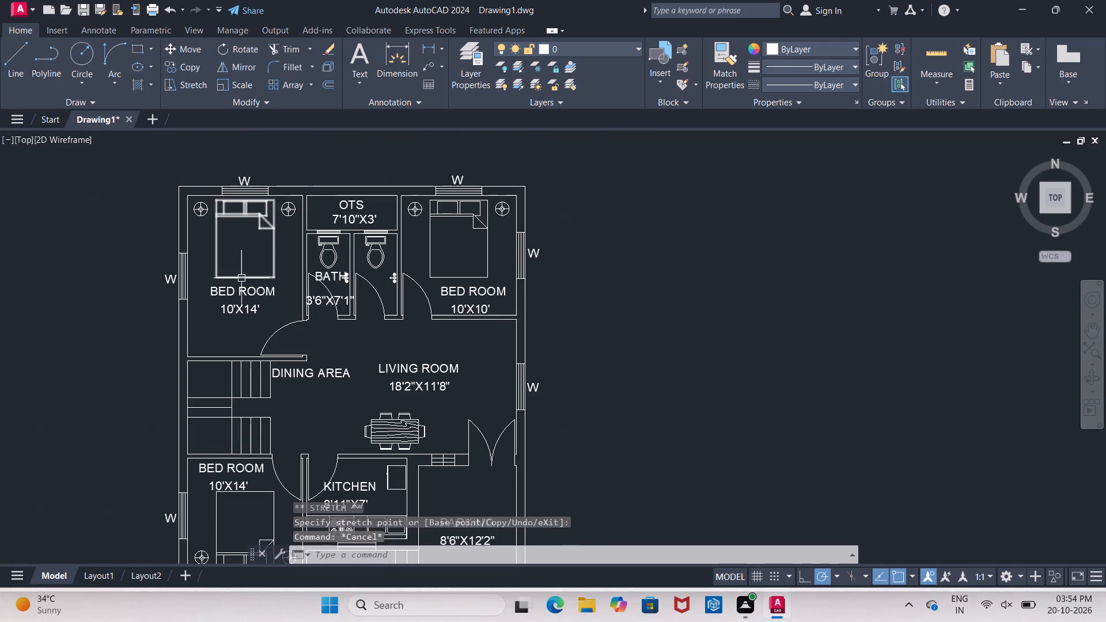
pyautogui.scroll(-1, 255, 212)
pyautogui.scroll(1, 274, 328)
pyautogui.scroll(1, 264, 423)
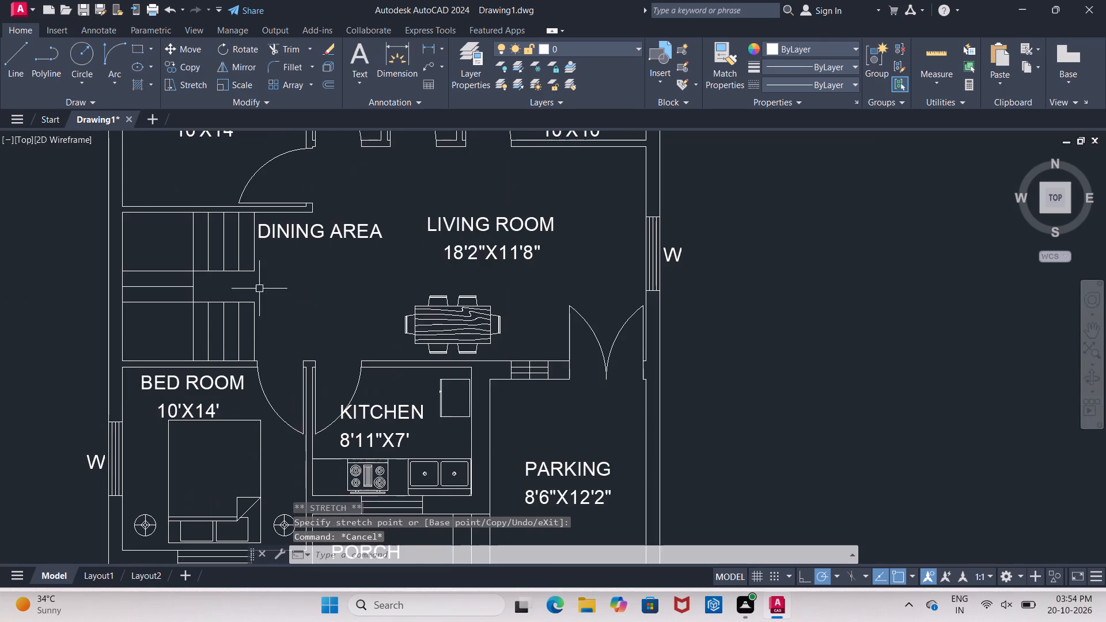
pyautogui.scroll(-2, 263, 263)
pyautogui.scroll(2, 301, 400)
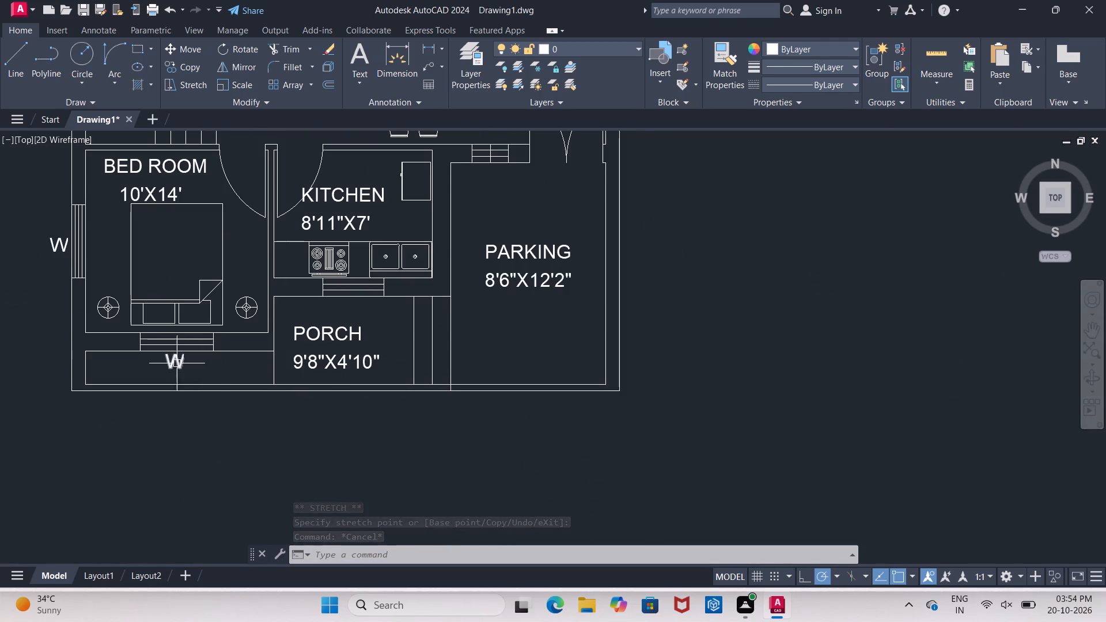
pyautogui.click(175, 363)
pyautogui.press('c')
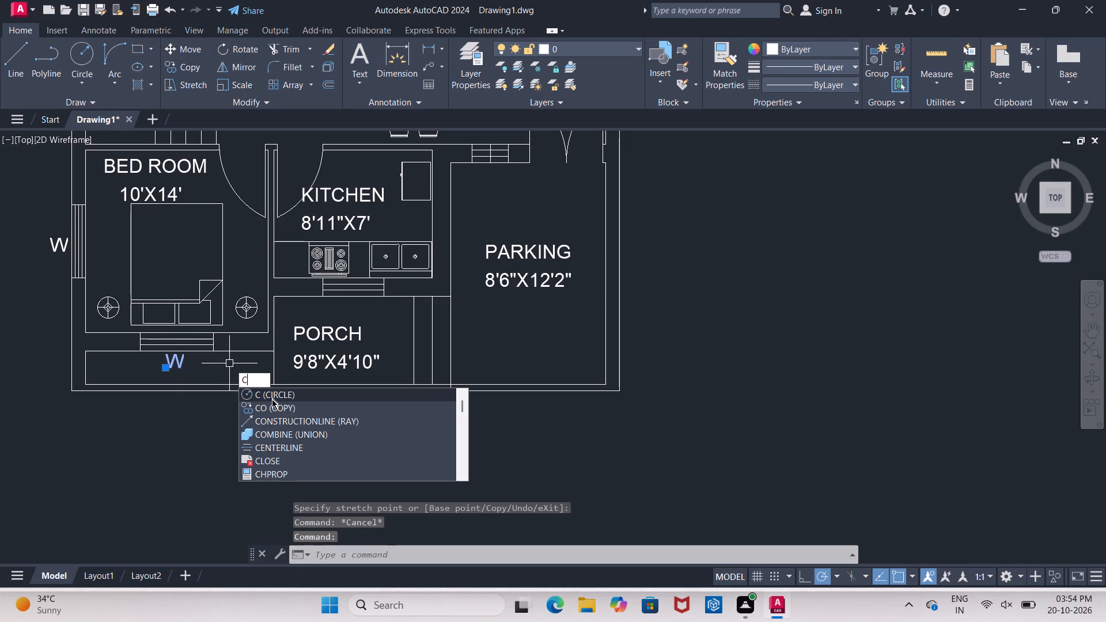
pyautogui.click(271, 408)
pyautogui.click(184, 365)
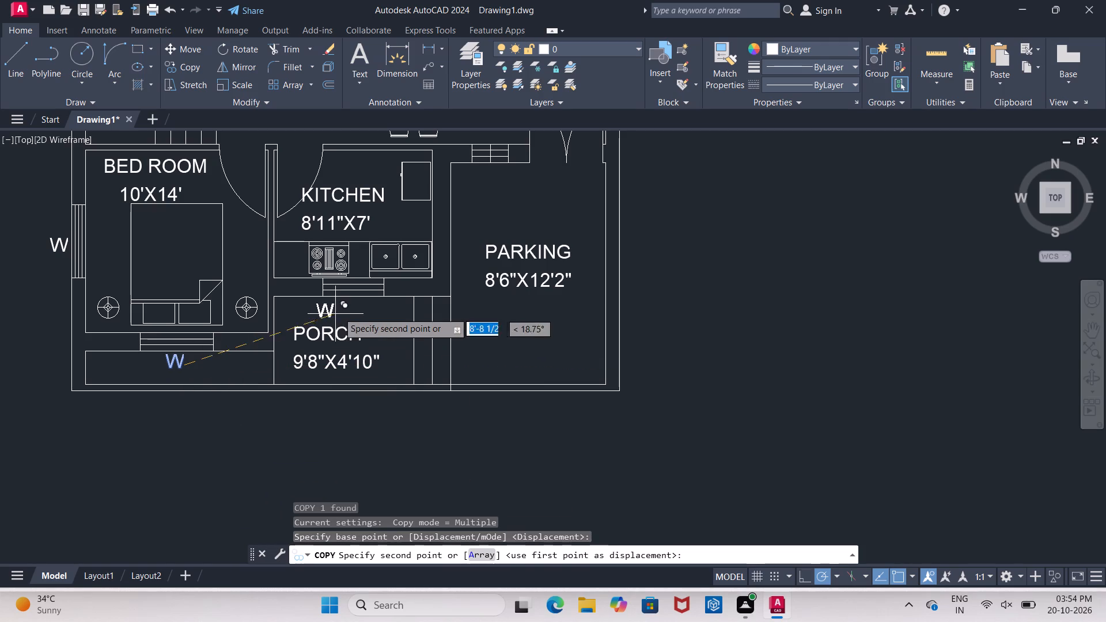
pyautogui.click(362, 311)
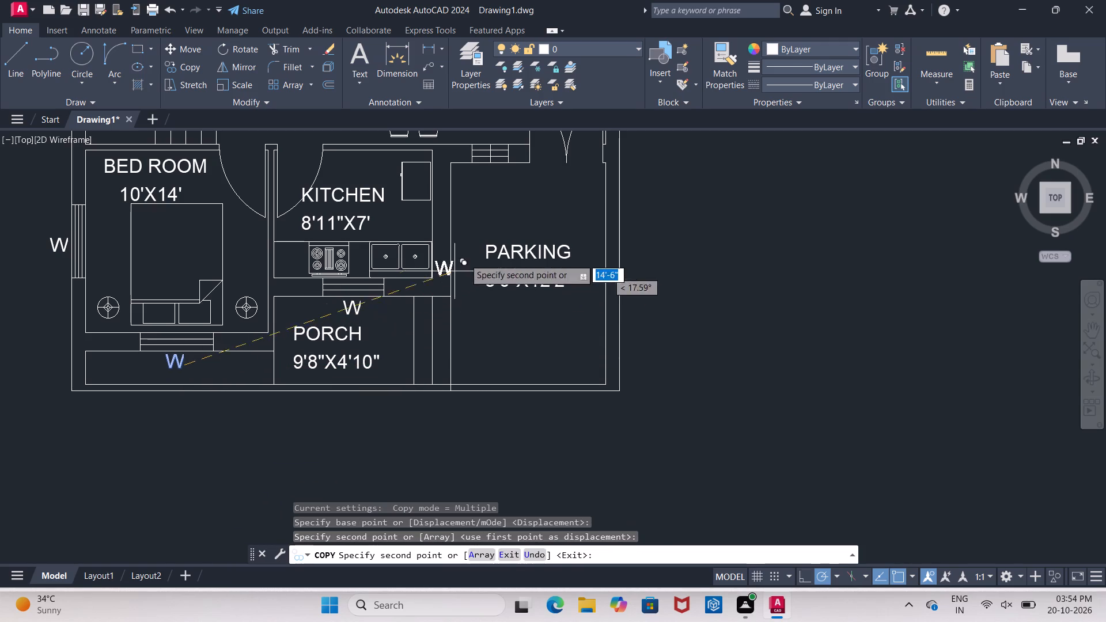
pyautogui.click(499, 177)
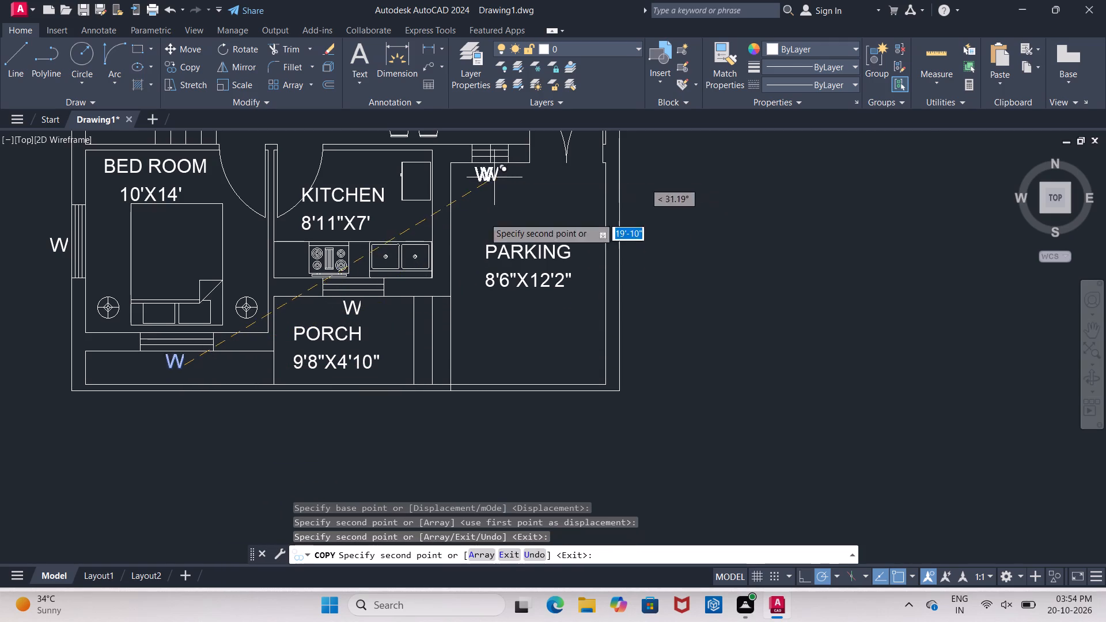
# Place W copies in the OTS area just above each of the two bath windows.
pyautogui.scroll(-4, 484, 234)
pyautogui.scroll(4, 456, 151)
pyautogui.scroll(2, 391, 237)
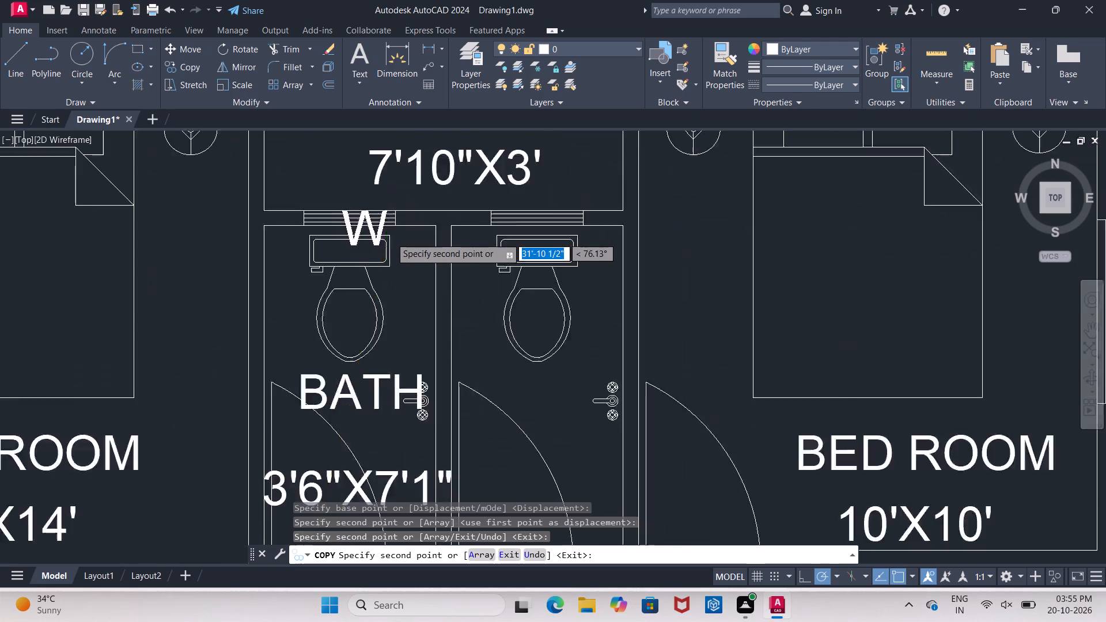
pyautogui.scroll(1, 391, 237)
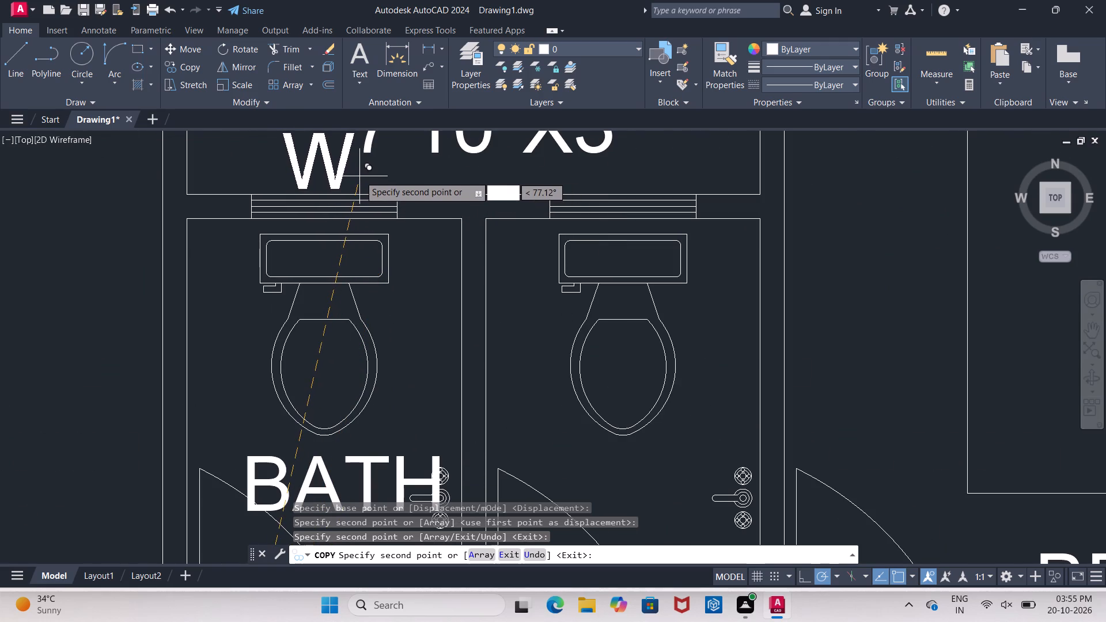
pyautogui.click(359, 175)
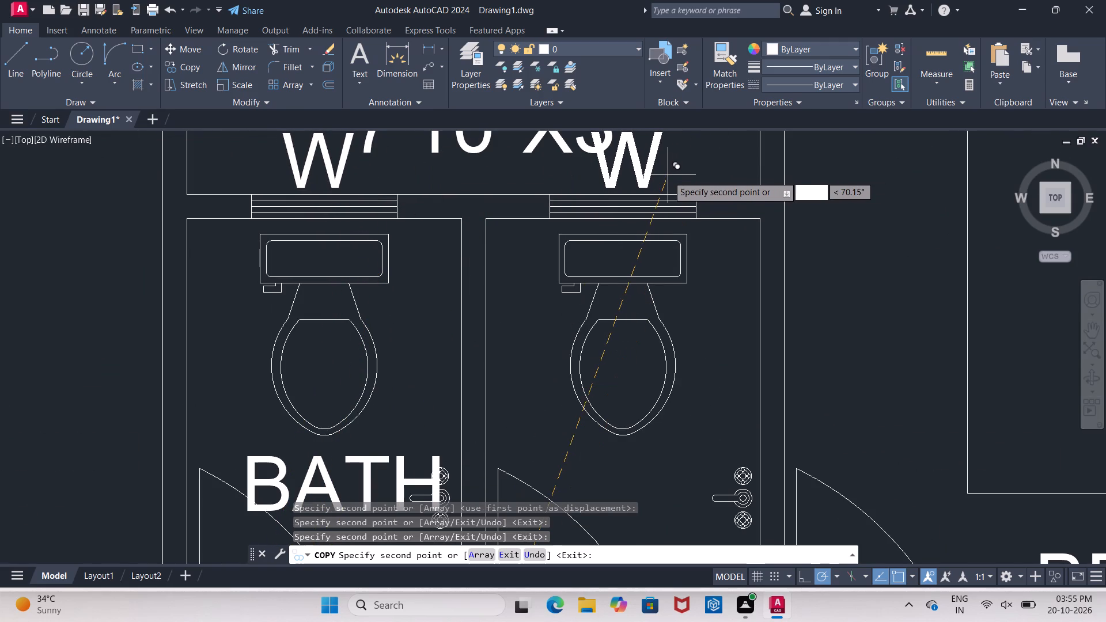
pyautogui.click(667, 176)
pyautogui.press('Escape')
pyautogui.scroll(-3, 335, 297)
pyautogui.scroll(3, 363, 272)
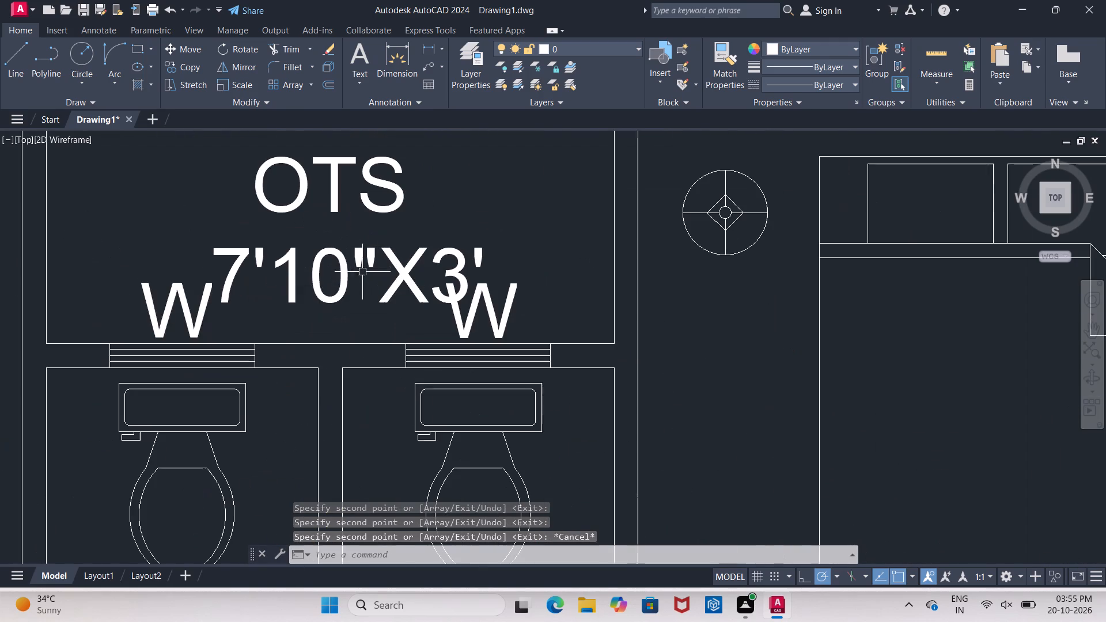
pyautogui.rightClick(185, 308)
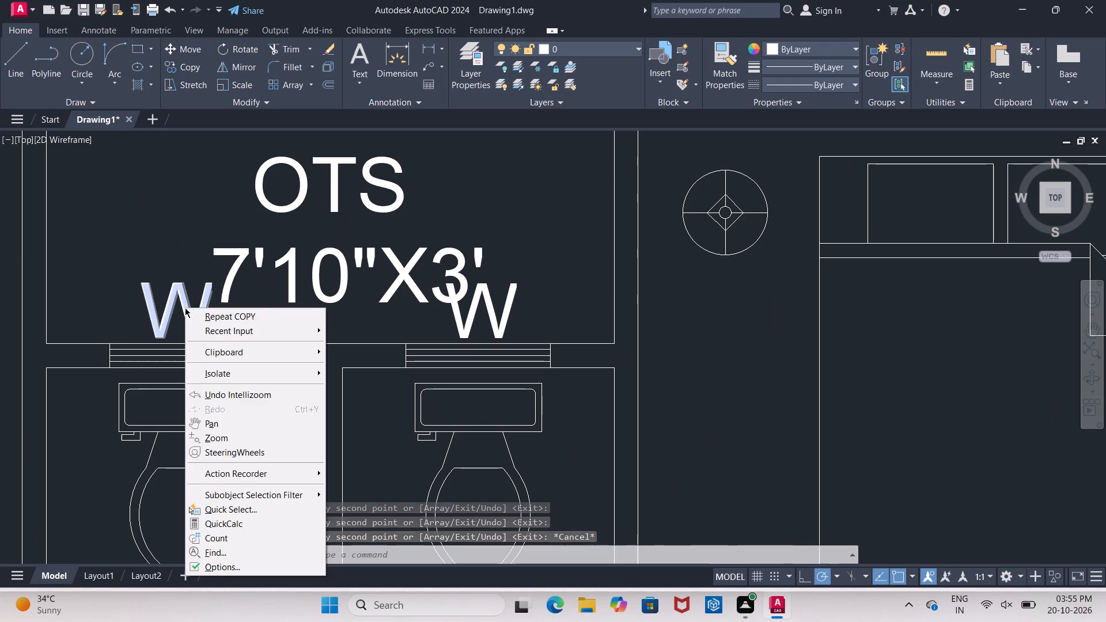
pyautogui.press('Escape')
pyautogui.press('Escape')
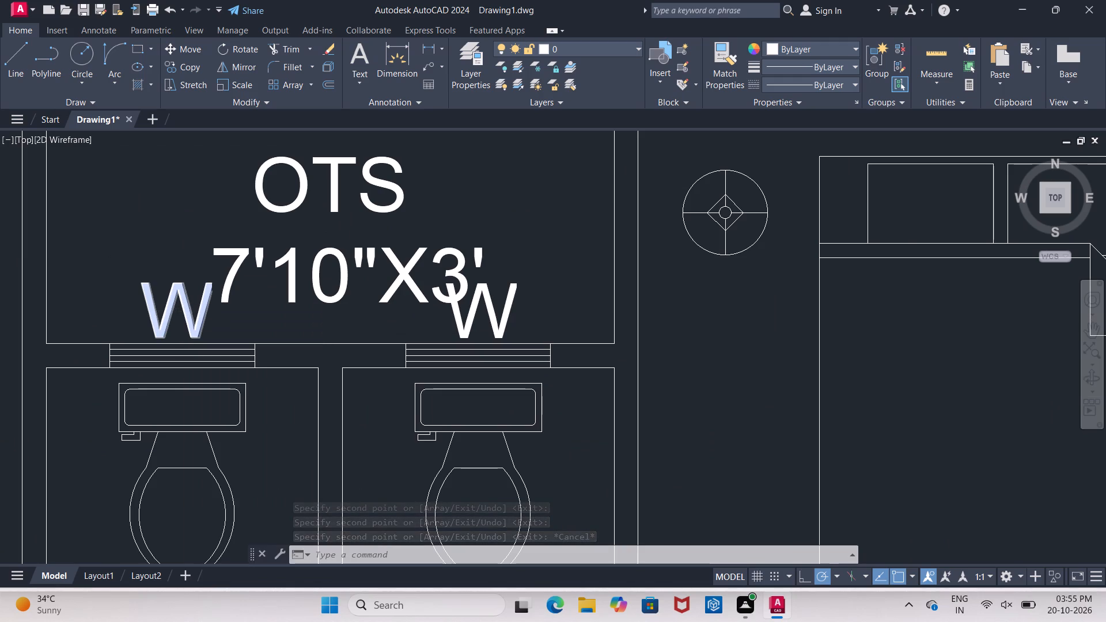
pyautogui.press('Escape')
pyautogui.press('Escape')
# Change the W label above the left bath's window to W2.
pyautogui.click(181, 301)
pyautogui.rightClick(181, 299)
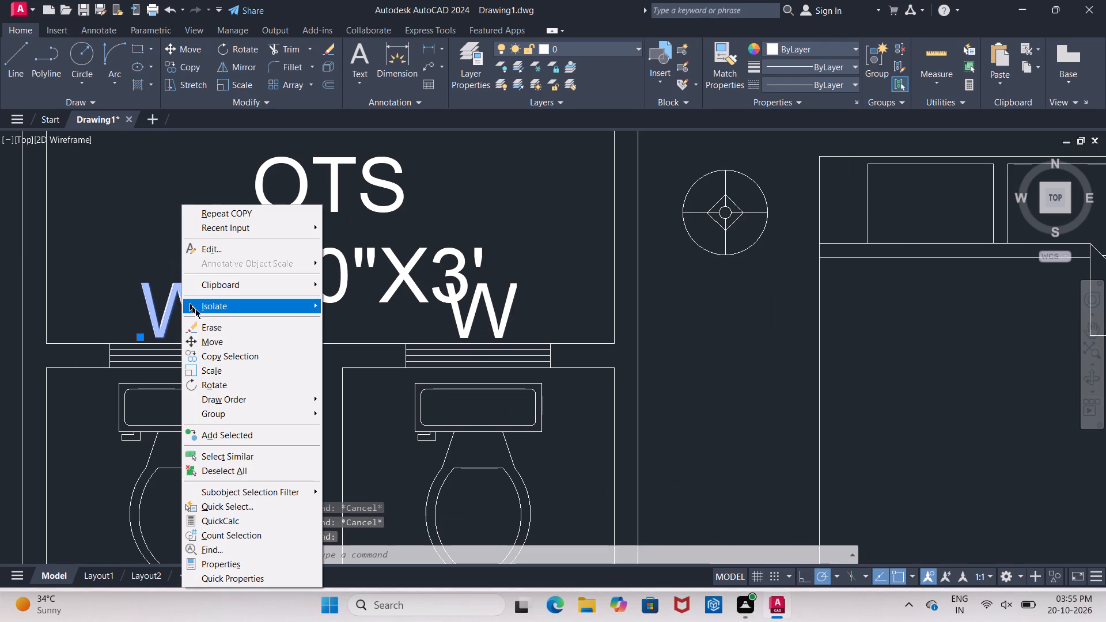
pyautogui.click(213, 252)
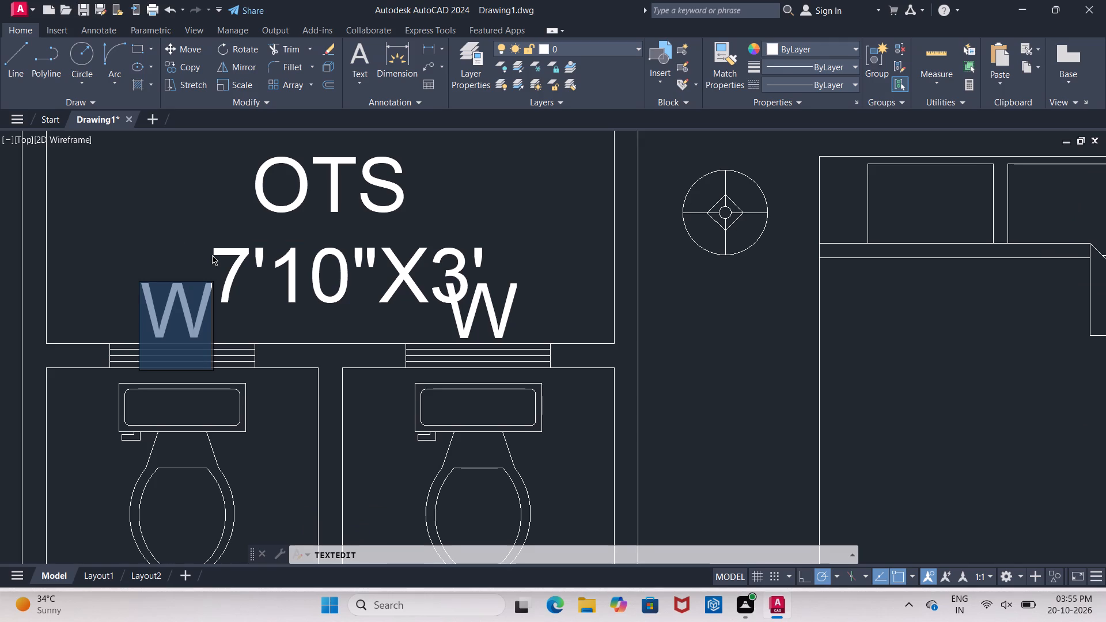
pyautogui.click(204, 330)
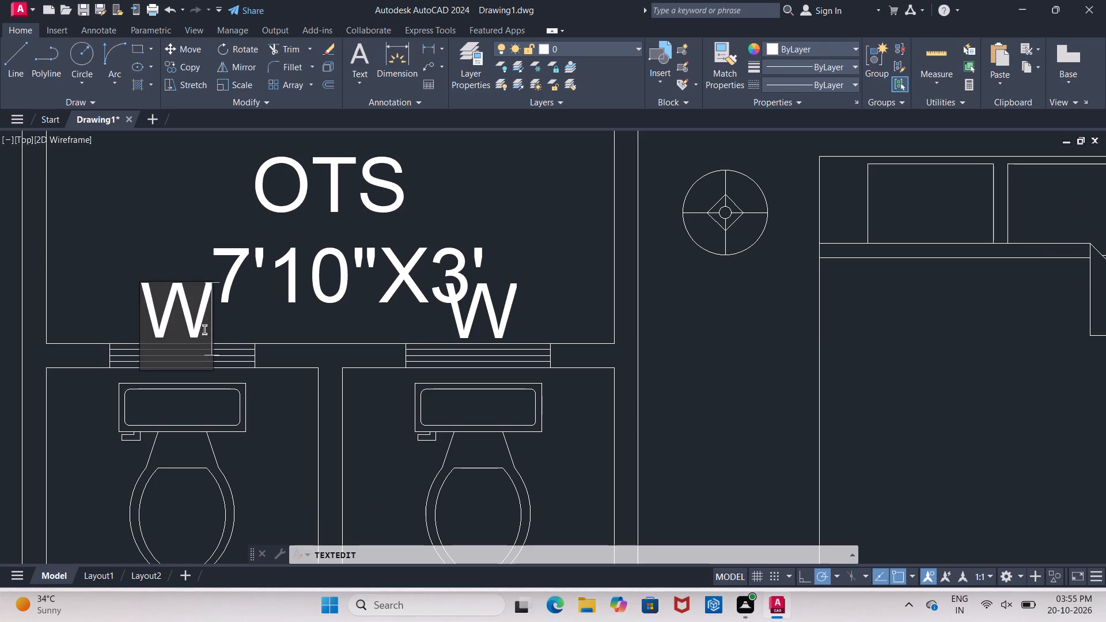
pyautogui.press('2')
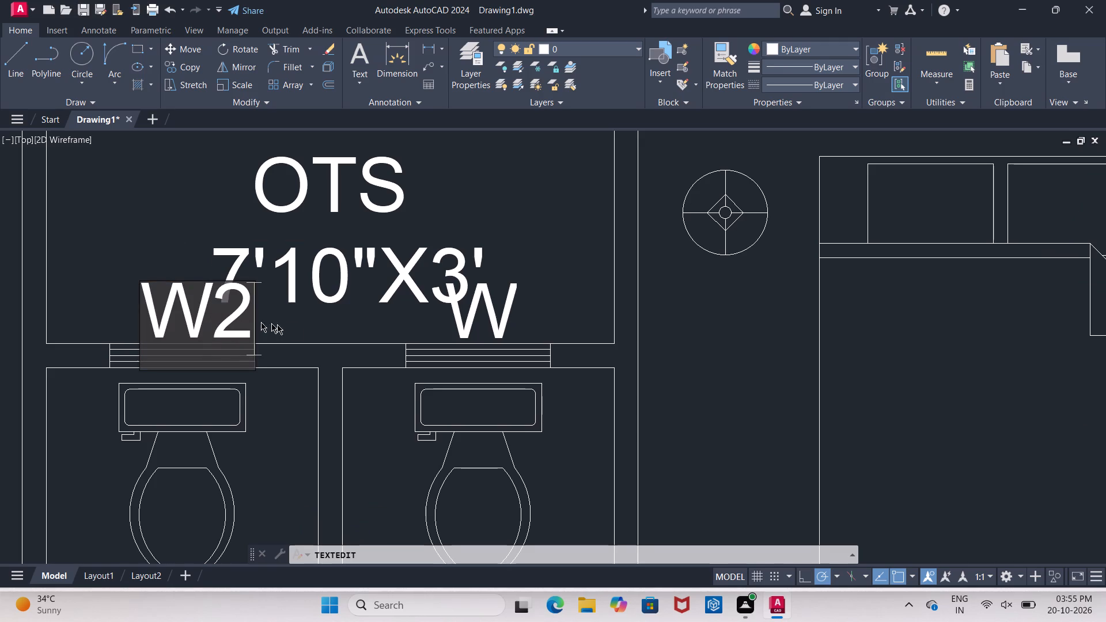
pyautogui.click(308, 325)
# Change the W label above the right bath's window to V.
pyautogui.click(497, 311)
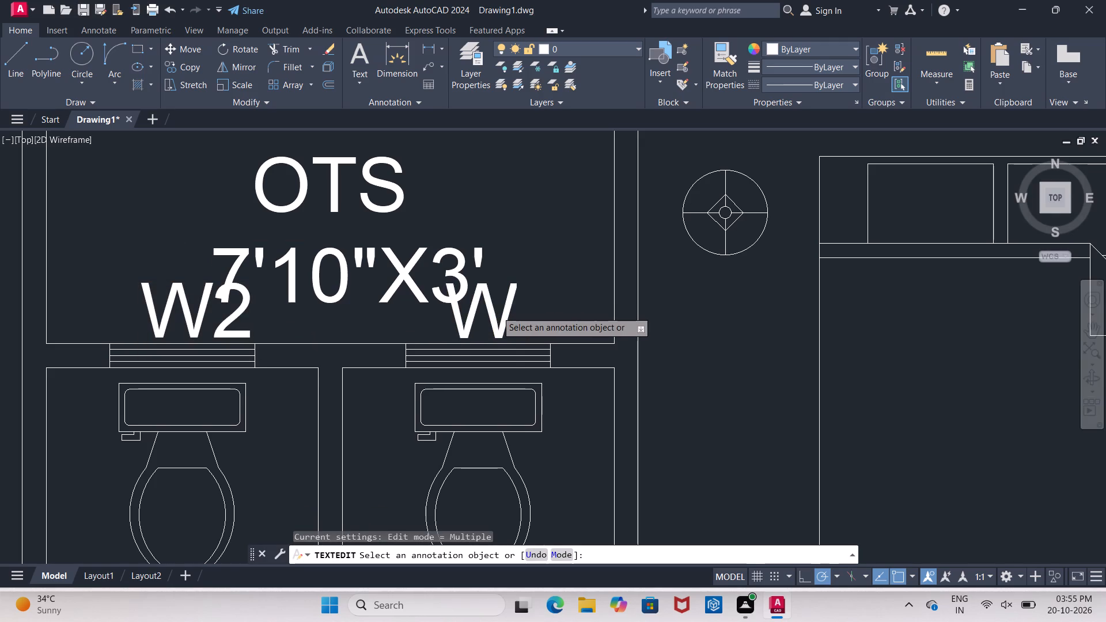
pyautogui.click(509, 323)
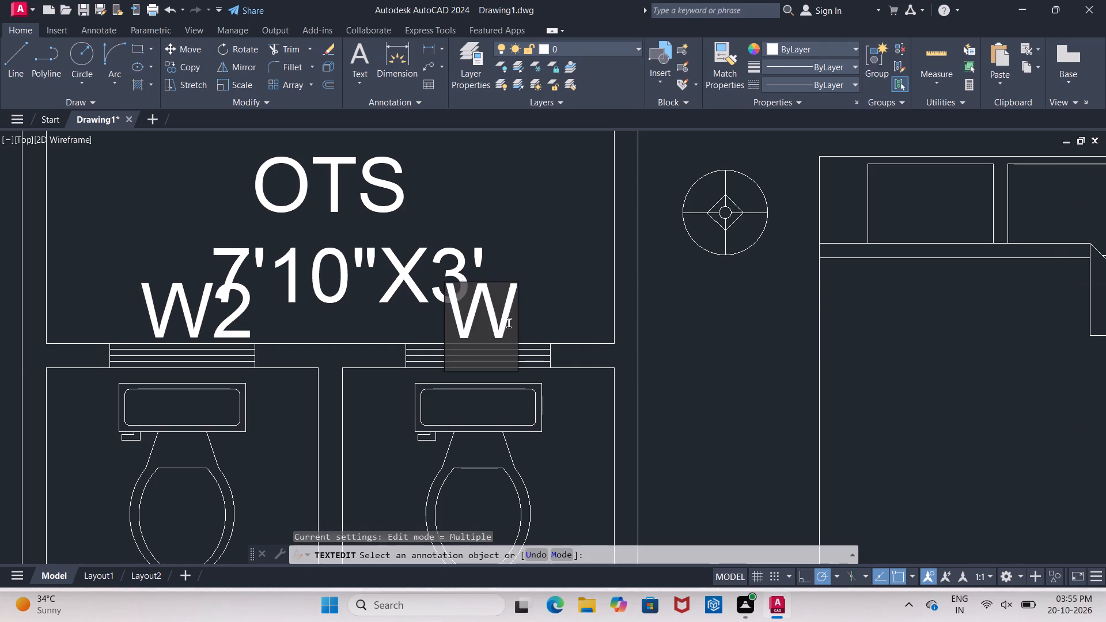
pyautogui.press('BackSpace')
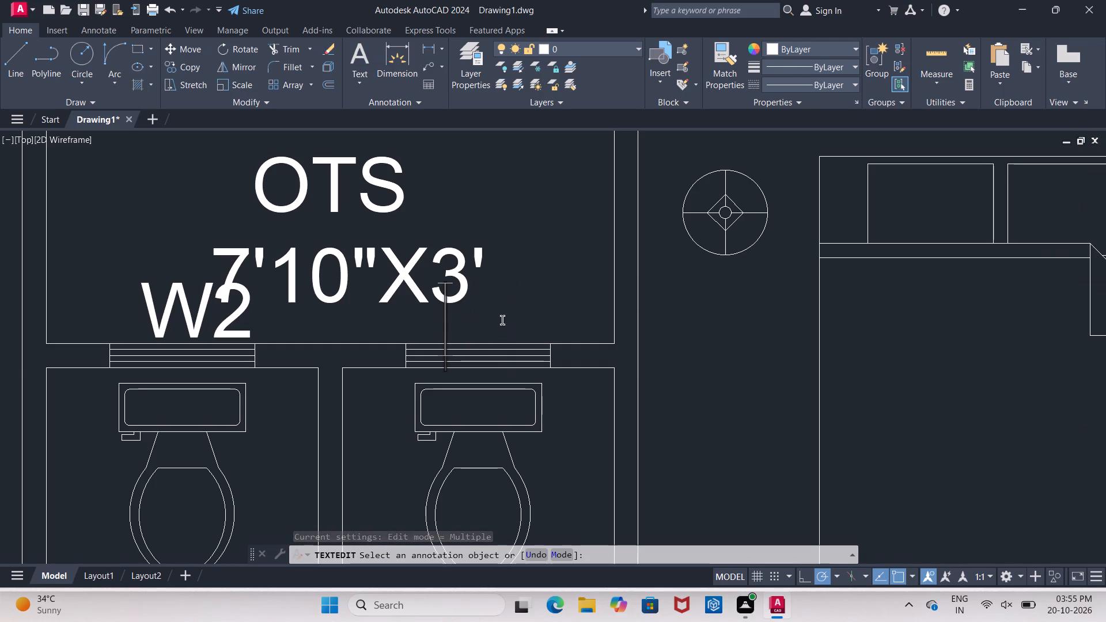
pyautogui.press('v')
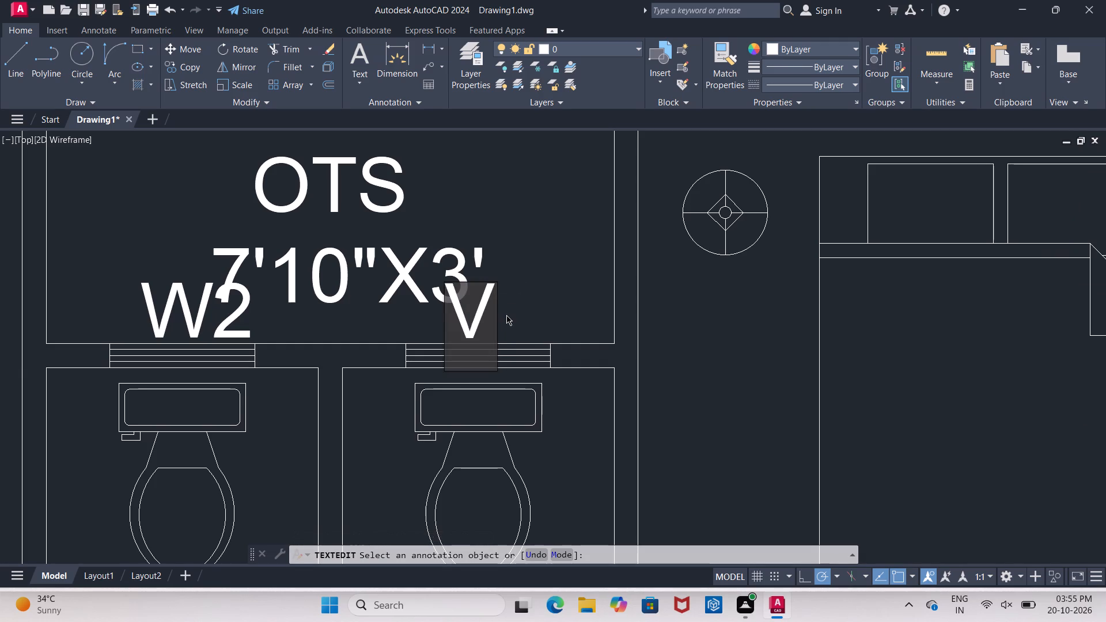
pyautogui.click(316, 316)
# Delete the W2 label above the left bath's window.
pyautogui.click(214, 328)
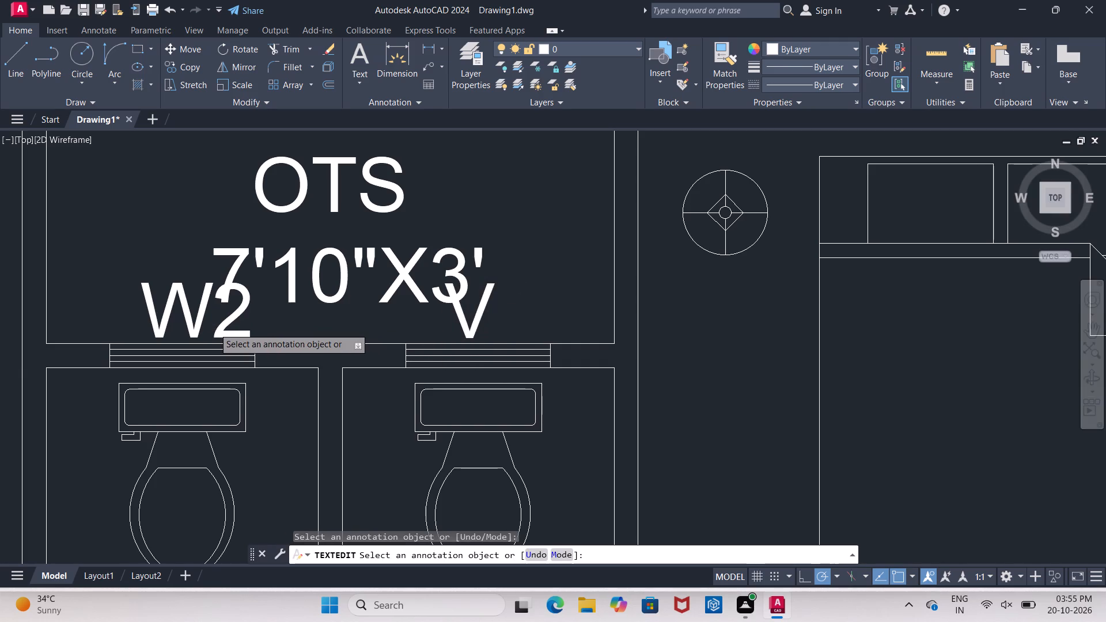
pyautogui.press('Delete')
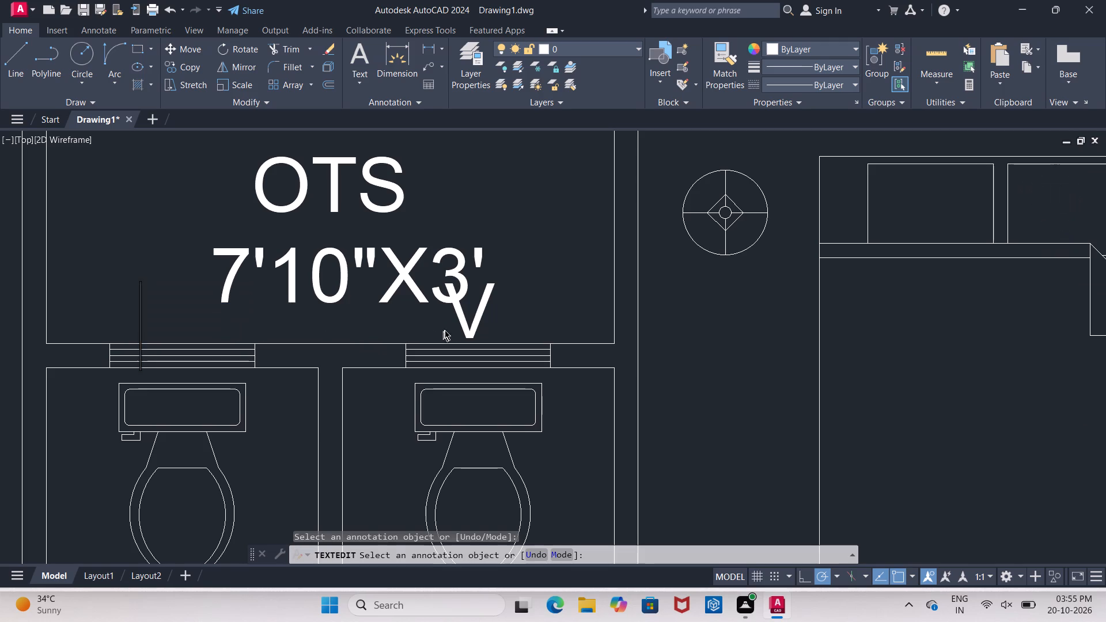
pyautogui.click(474, 323)
pyautogui.press('Escape')
pyautogui.press('Escape')
pyautogui.press('Escape')
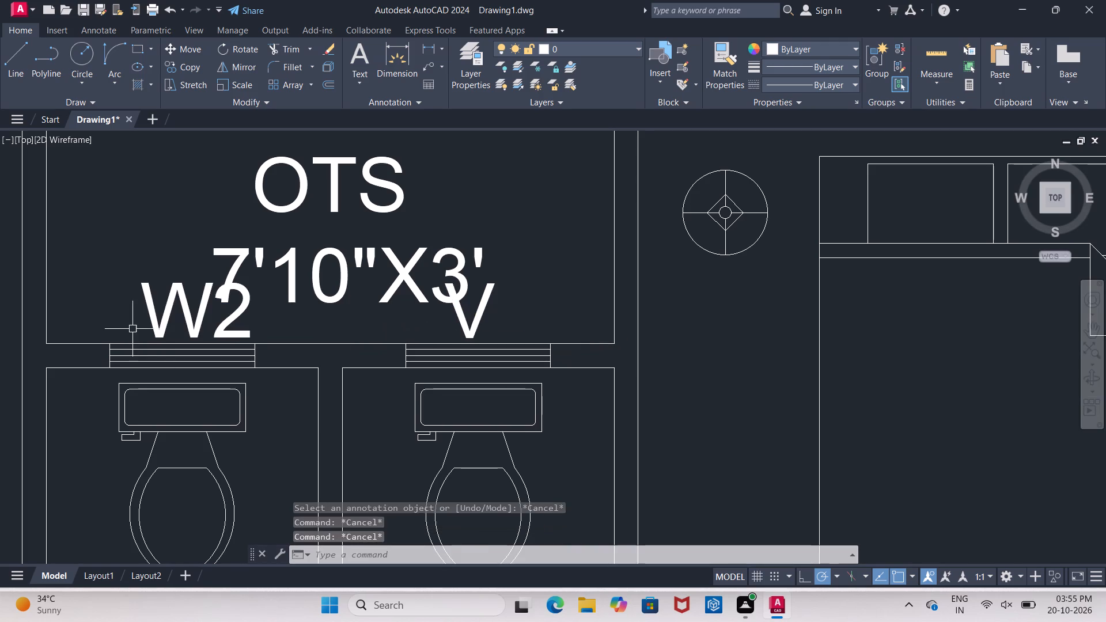
pyautogui.click(166, 316)
pyautogui.press('Delete')
# Shift the V label above the right bath's window about 2" horizontally to the right.
pyautogui.click(466, 322)
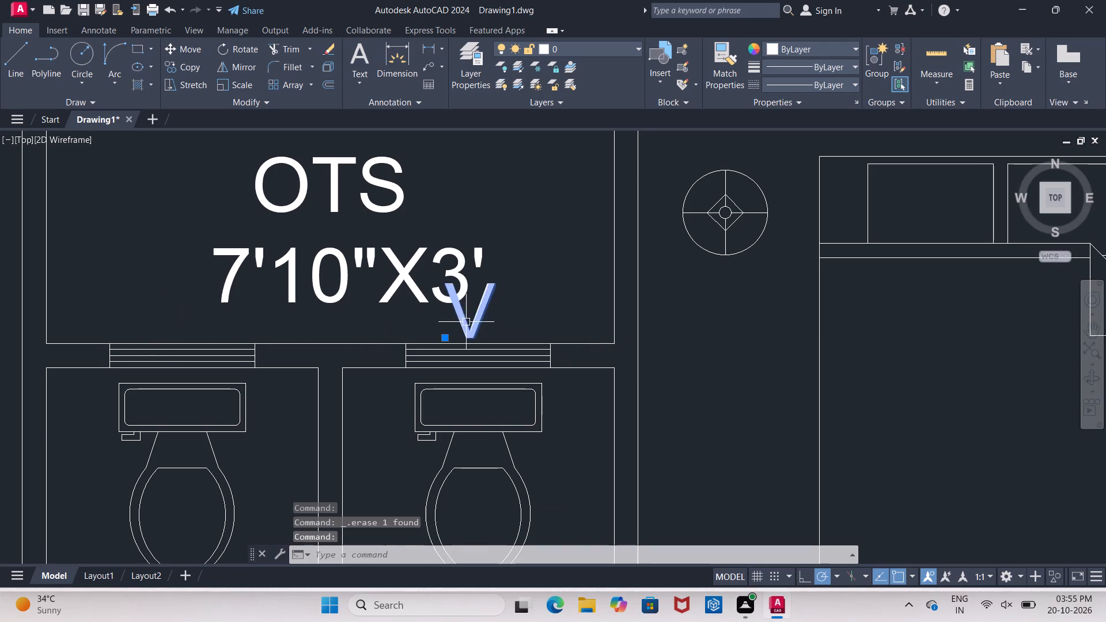
pyautogui.click(449, 335)
pyautogui.click(442, 337)
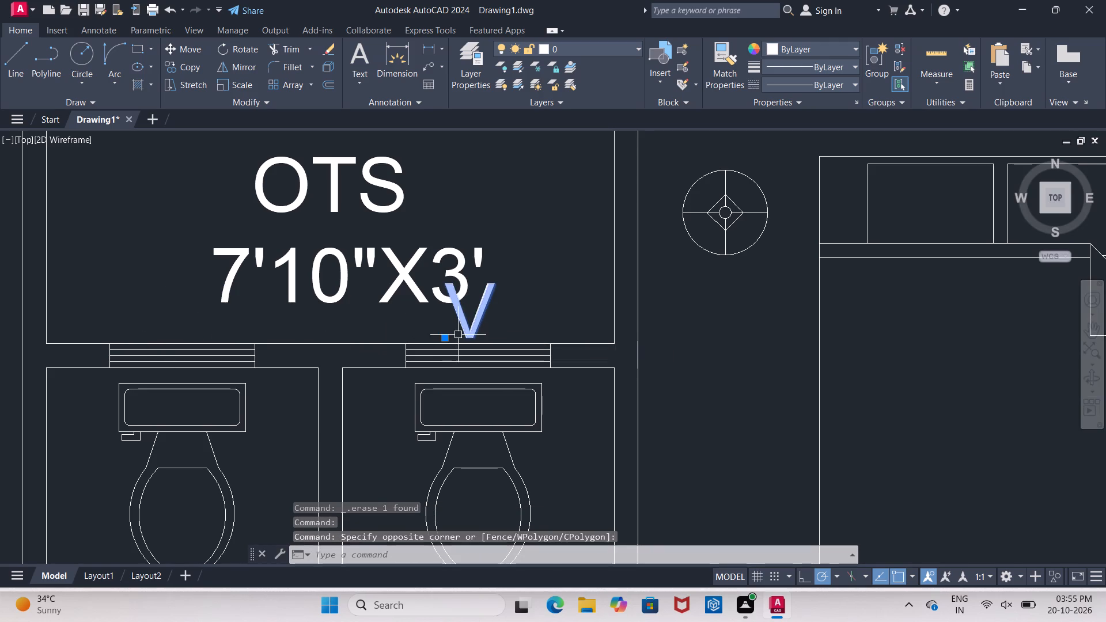
pyautogui.click(446, 339)
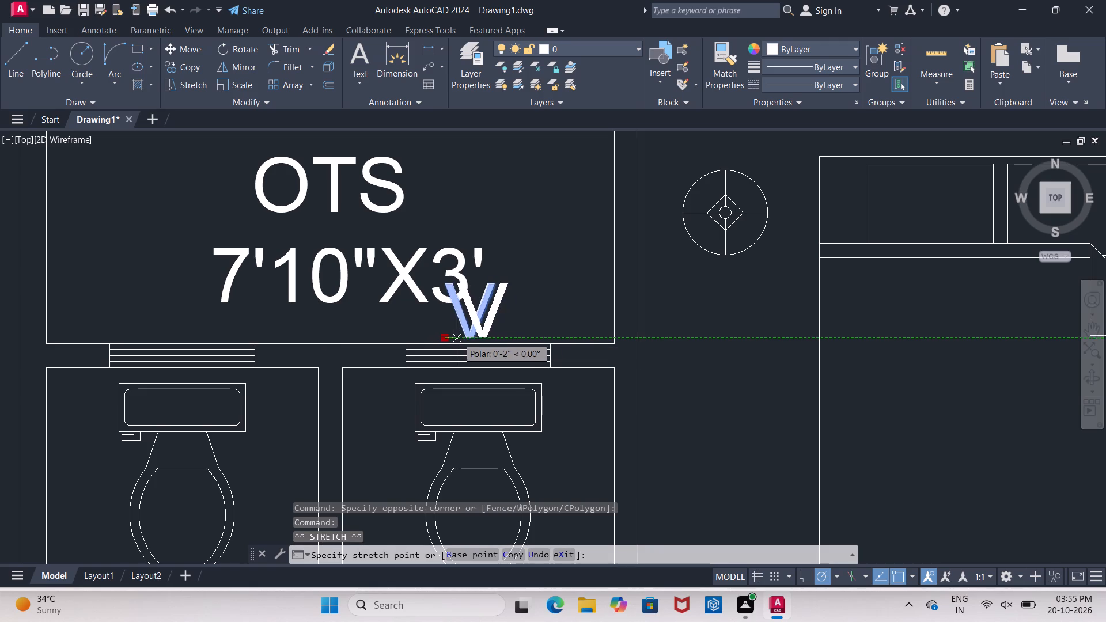
pyautogui.click(457, 337)
# Copy the V label about 4'-1 1/2" to the left, just above the left bath's window.
pyautogui.press('c')
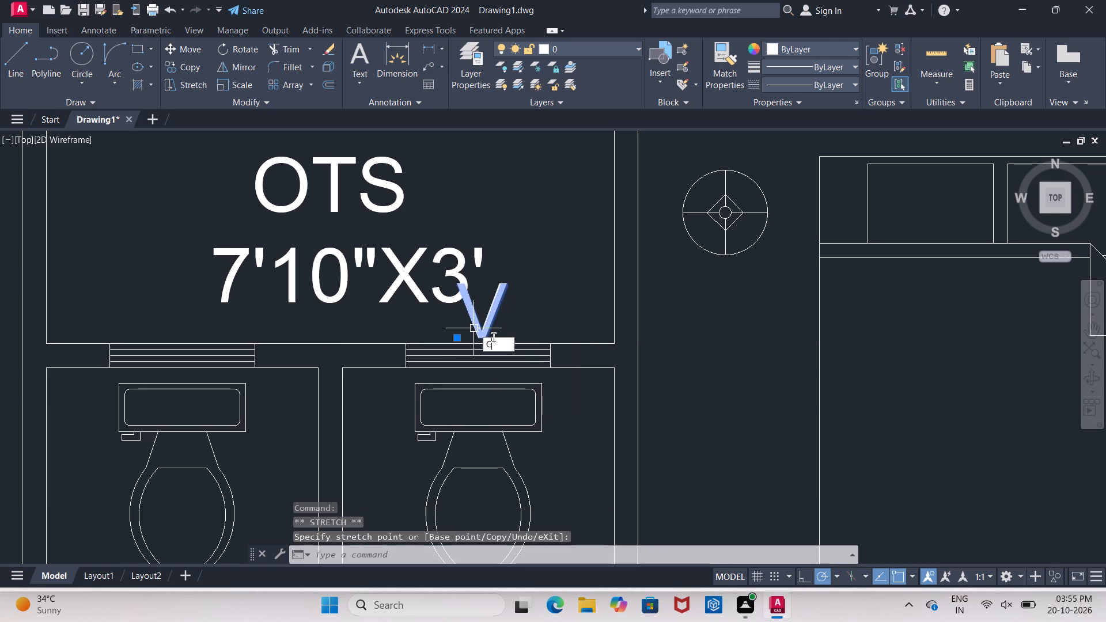
pyautogui.click(516, 373)
pyautogui.click(483, 329)
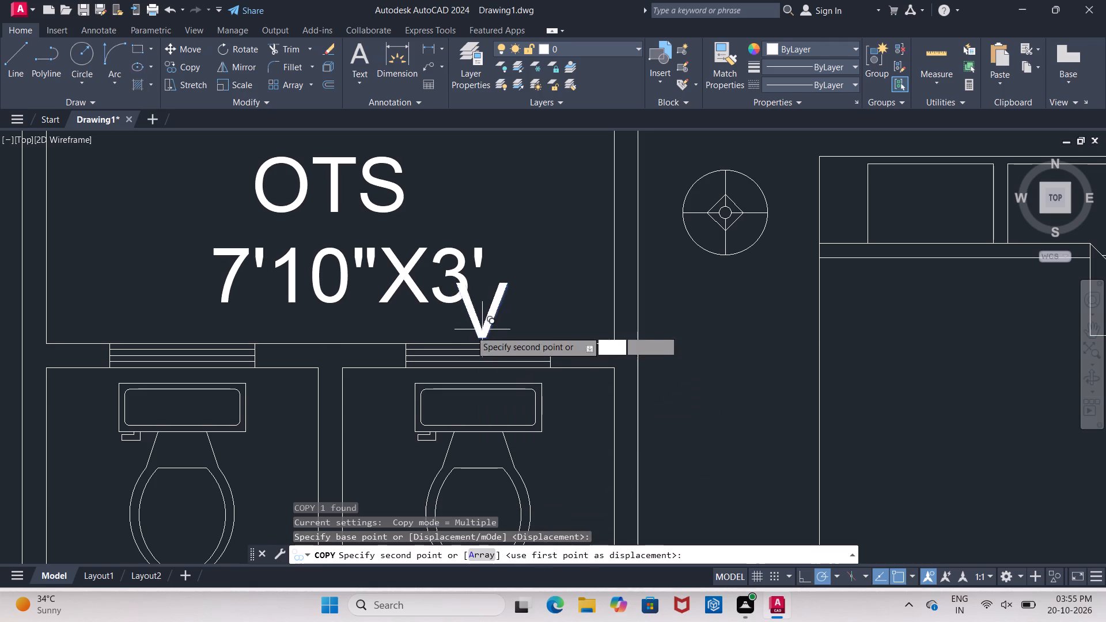
pyautogui.click(181, 335)
pyautogui.press('Escape')
# Change the W label below the kitchen window to W1.
pyautogui.scroll(-5, 290, 244)
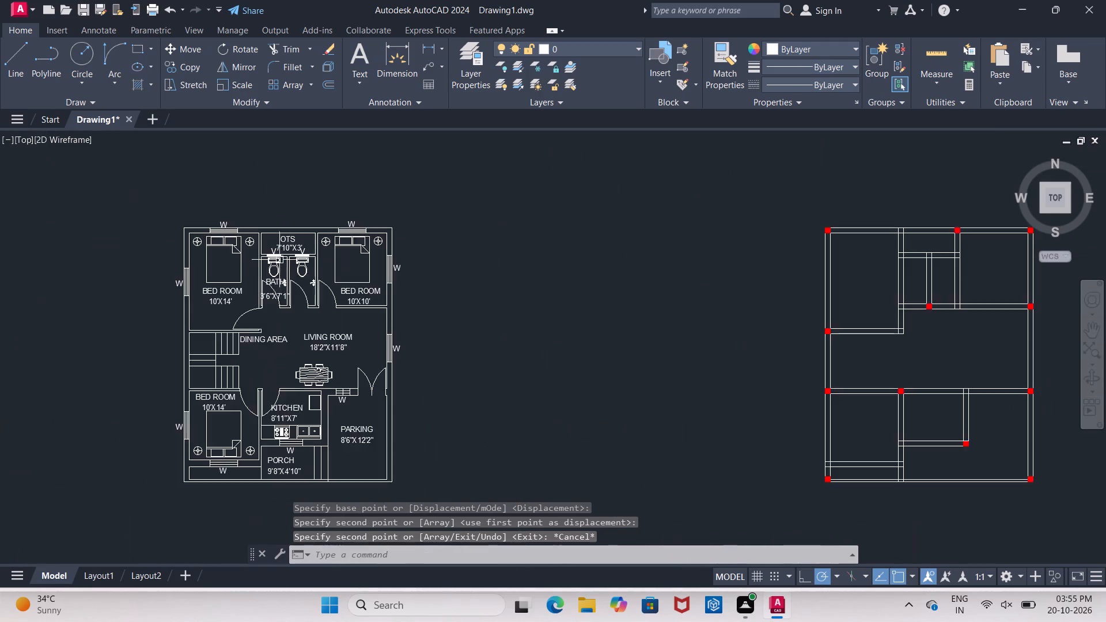
pyautogui.scroll(1, 274, 339)
pyautogui.scroll(-2, 316, 274)
pyautogui.scroll(1, 307, 370)
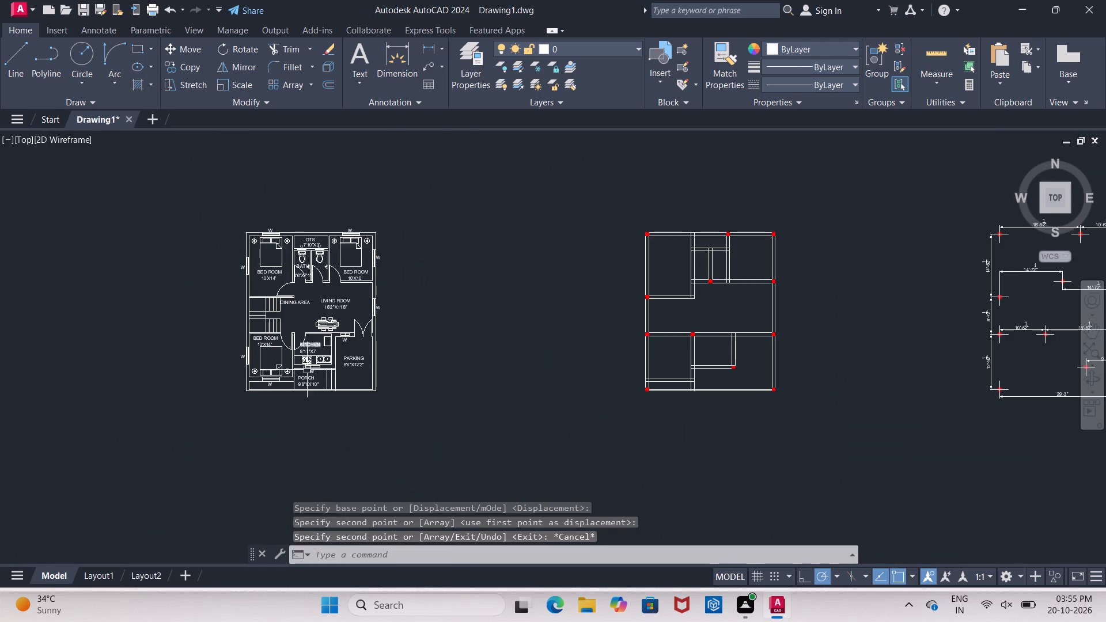
pyautogui.scroll(6, 307, 370)
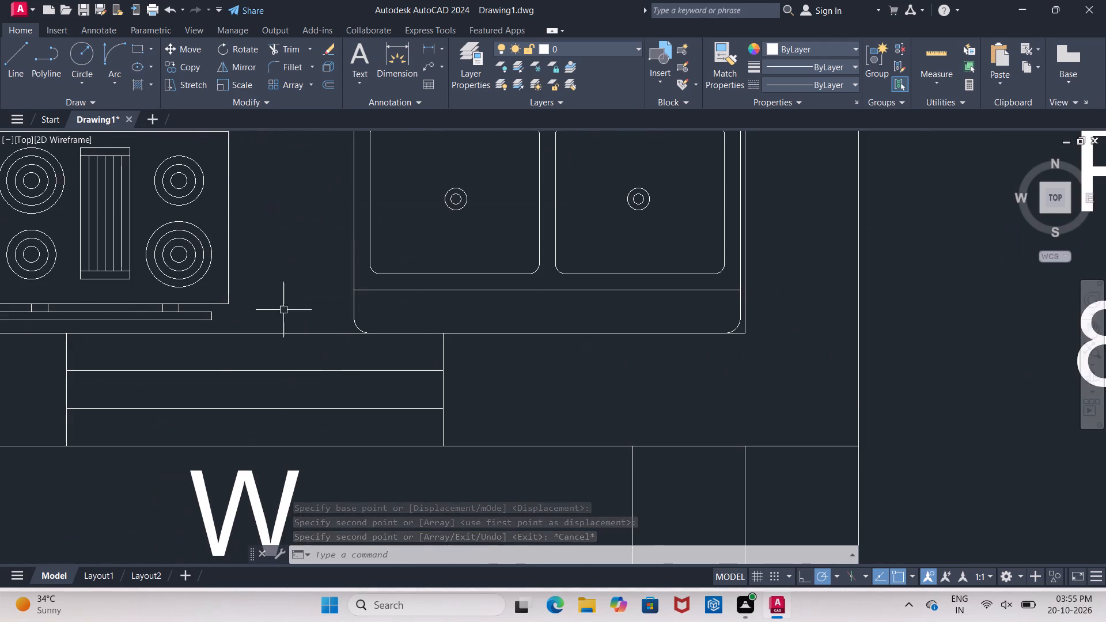
pyautogui.scroll(-3, 287, 307)
pyautogui.scroll(3, 274, 387)
pyautogui.click(298, 272)
pyautogui.rightClick(304, 273)
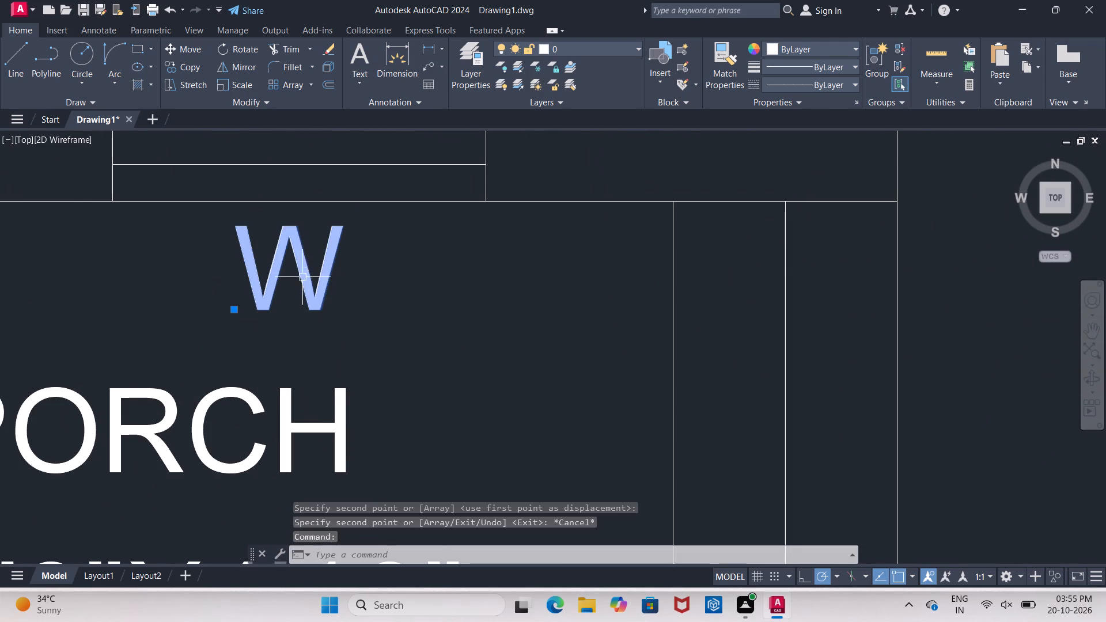
pyautogui.click(339, 248)
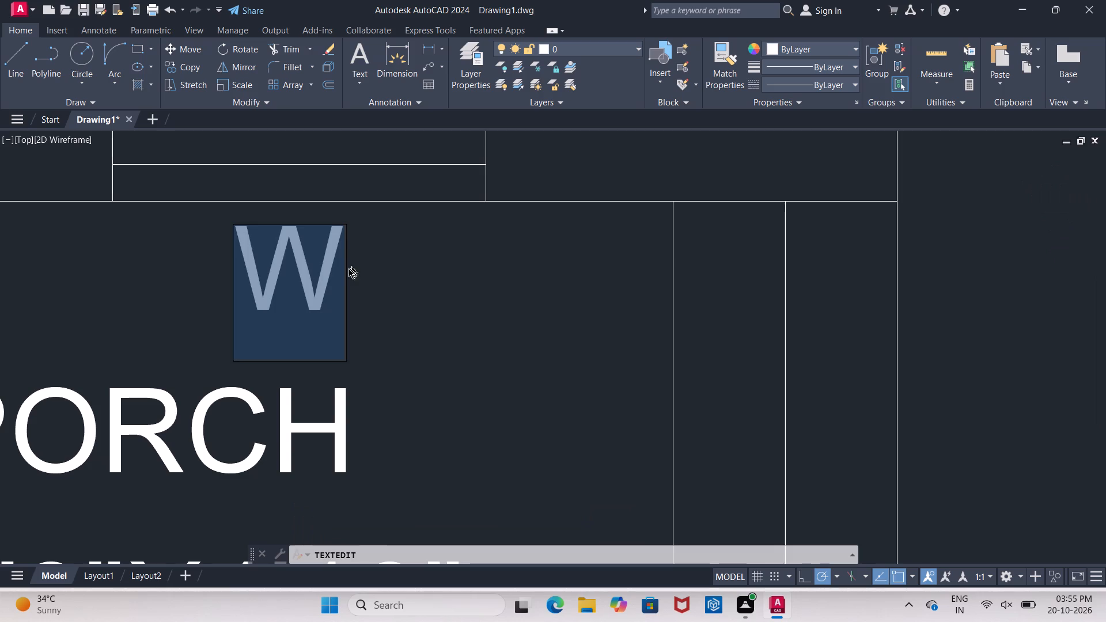
pyautogui.click(336, 276)
pyautogui.press('1')
pyautogui.click(461, 272)
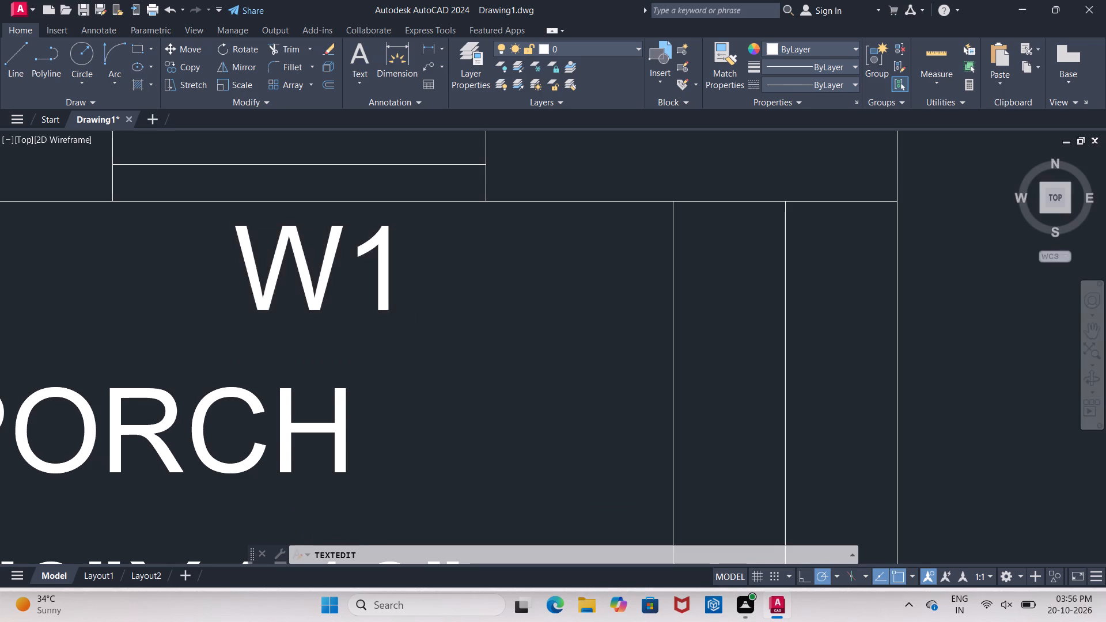
# Change the W label below the window above the parking area to W2 and finish text editing.
pyautogui.scroll(-5, 0, 297)
pyautogui.scroll(-3, 404, 304)
pyautogui.scroll(2, 352, 275)
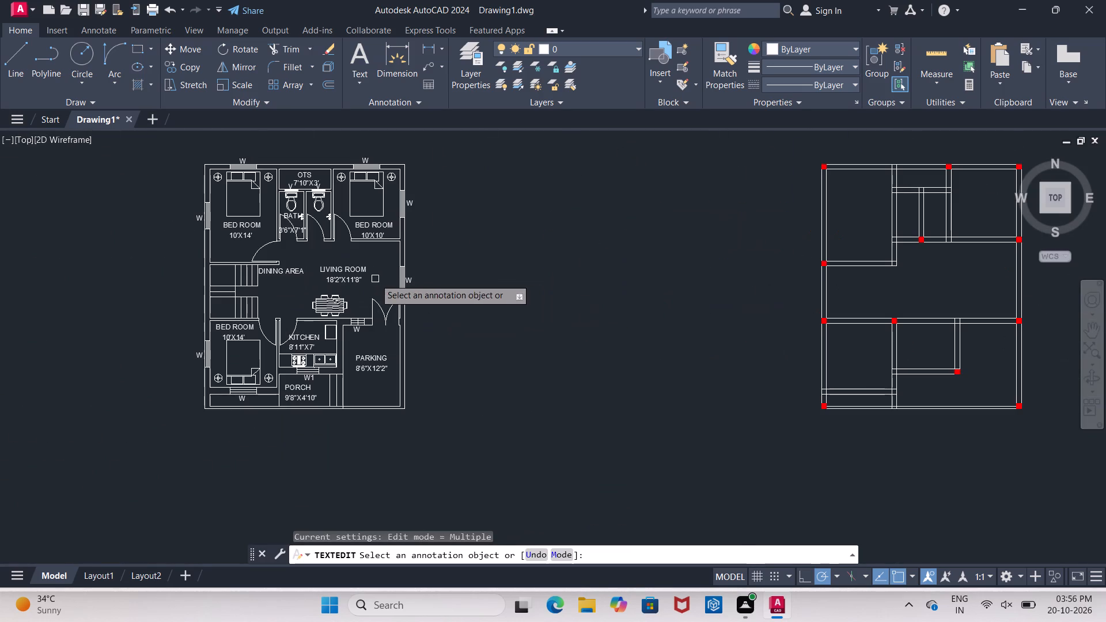
pyautogui.scroll(4, 276, 338)
pyautogui.scroll(-3, 239, 260)
pyautogui.scroll(3, 264, 344)
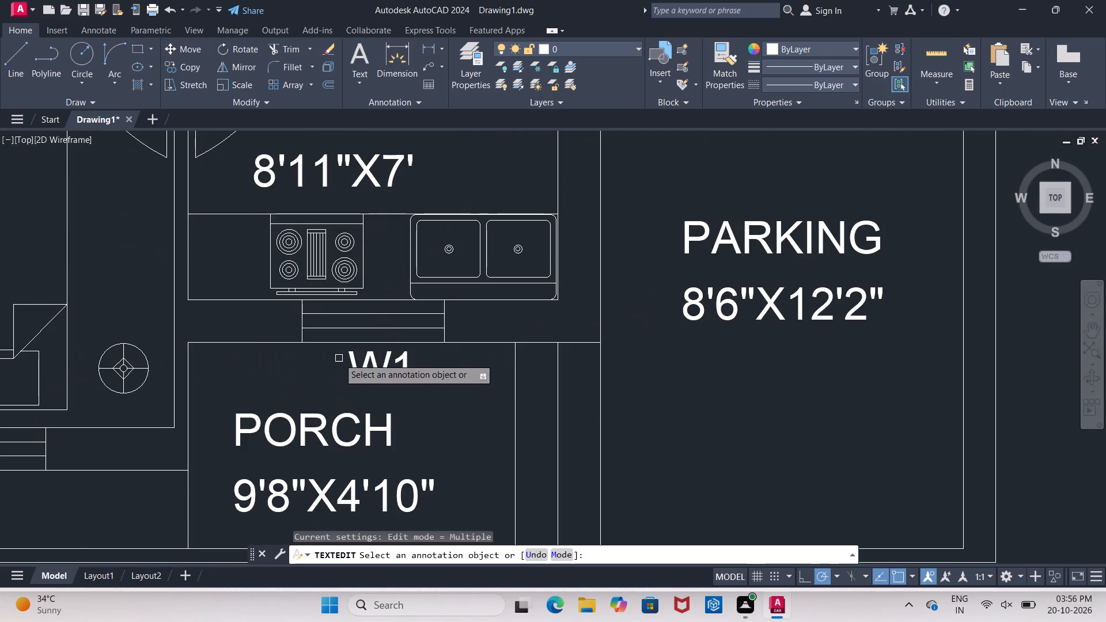
pyautogui.scroll(-3, 289, 351)
pyautogui.scroll(6, 388, 283)
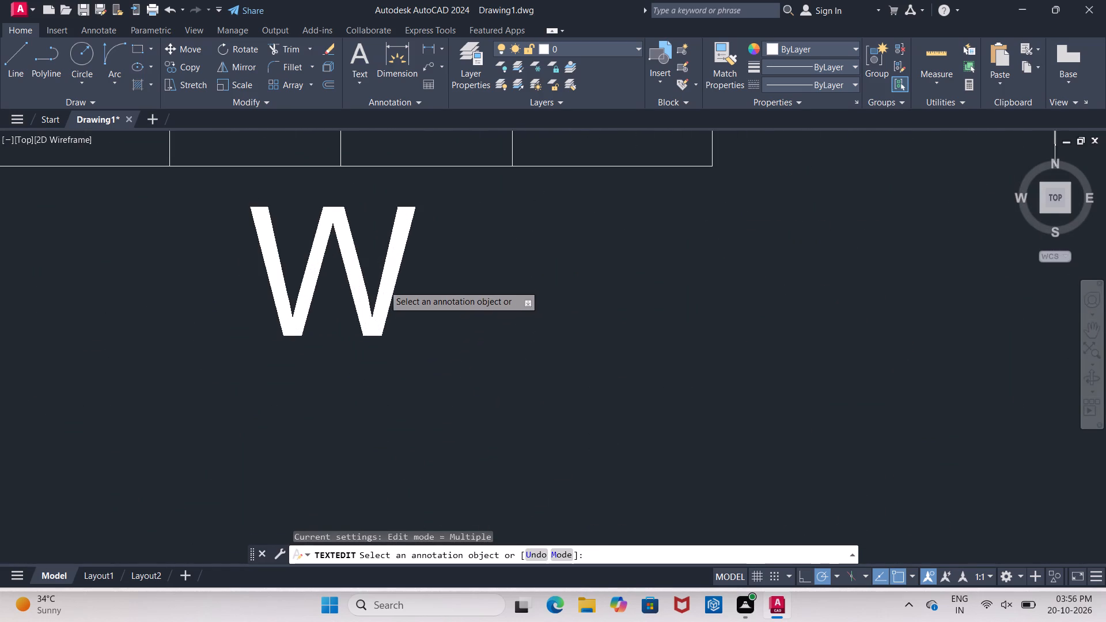
pyautogui.scroll(-7, 380, 314)
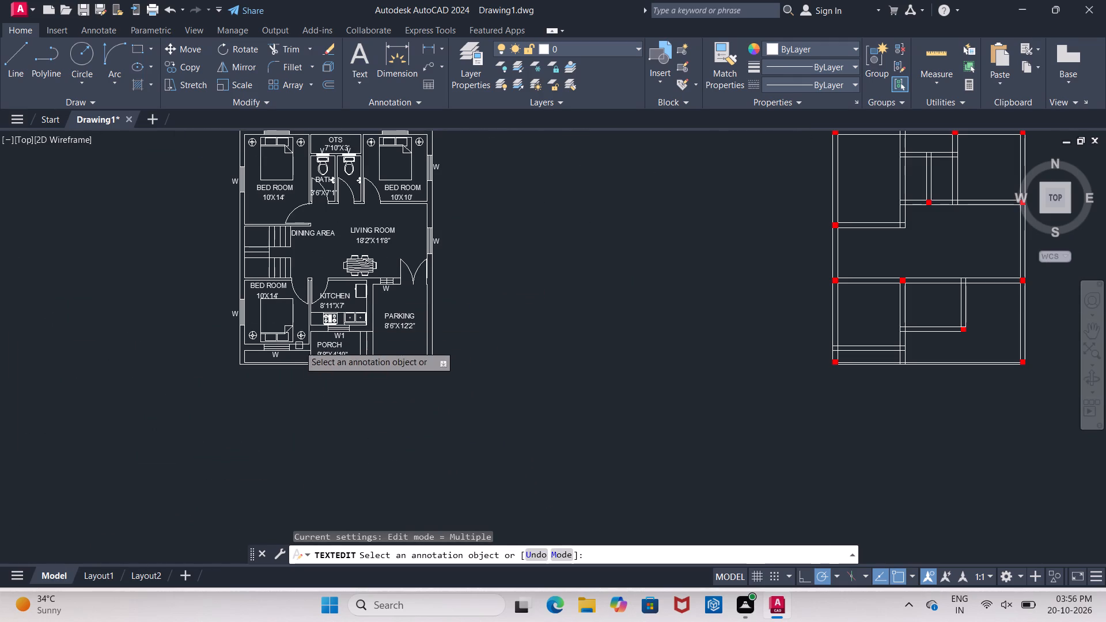
pyautogui.scroll(5, 378, 290)
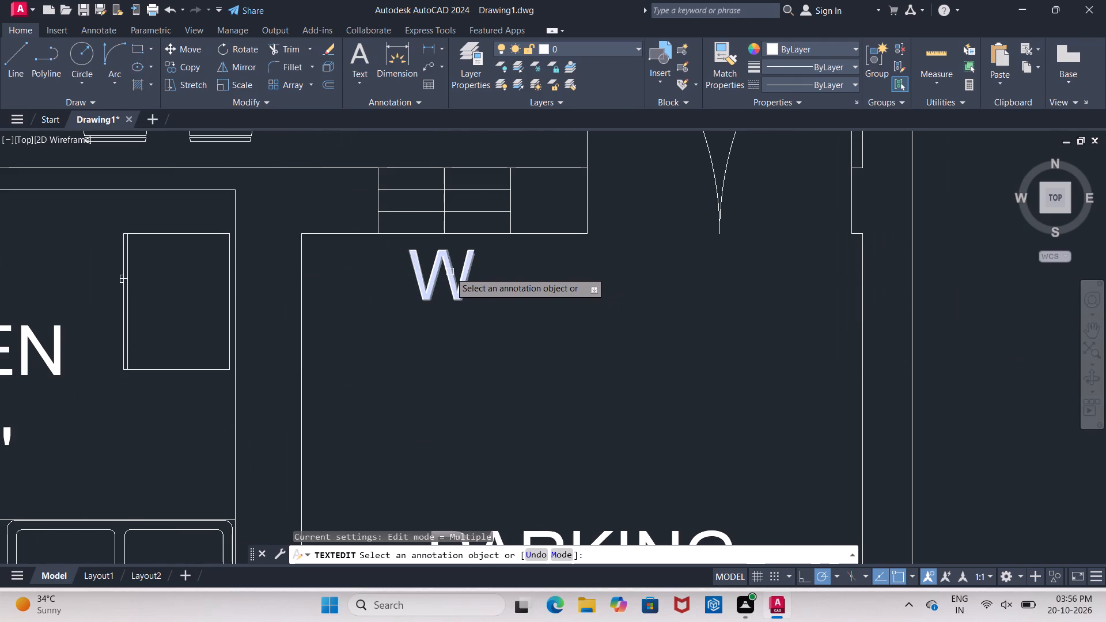
pyautogui.click(450, 274)
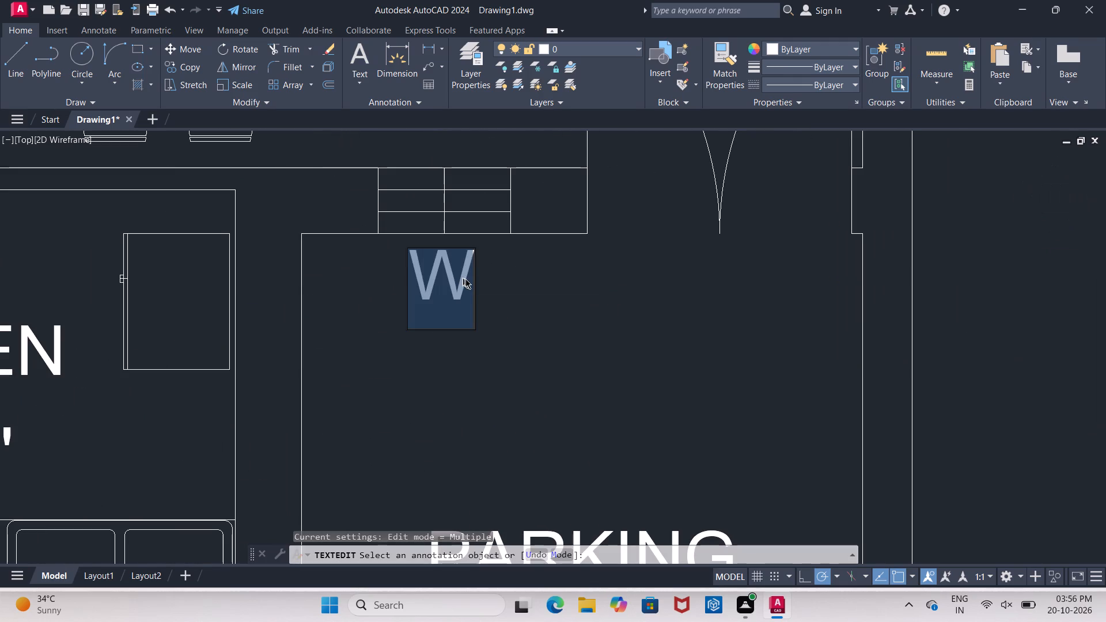
pyautogui.click(469, 283)
pyautogui.press('3')
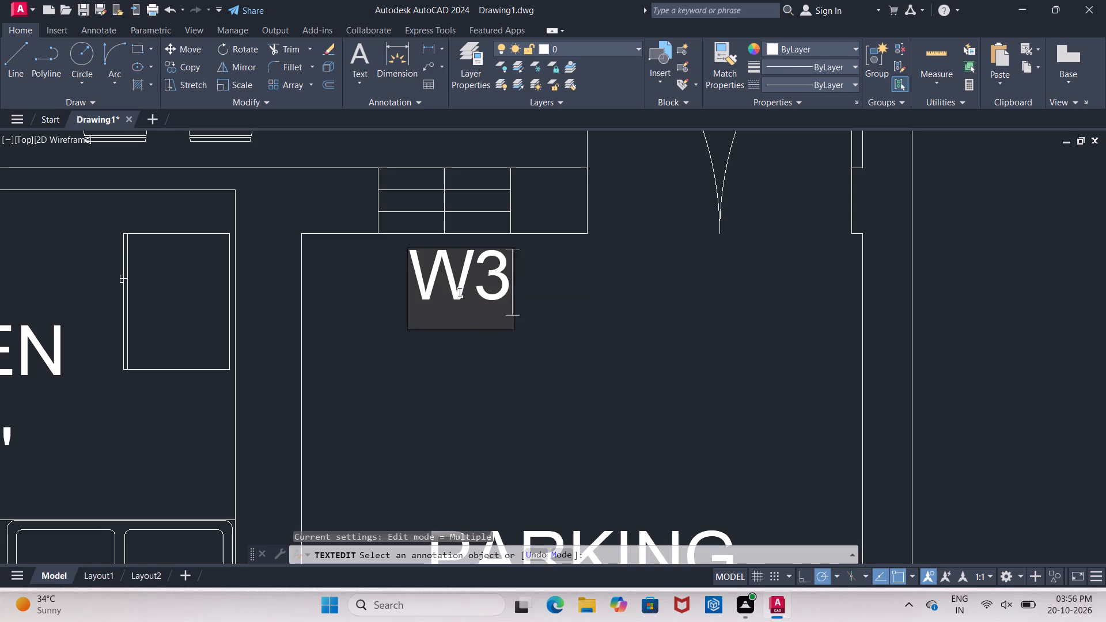
pyautogui.press('BackSpace')
pyautogui.press('2')
pyautogui.click(453, 356)
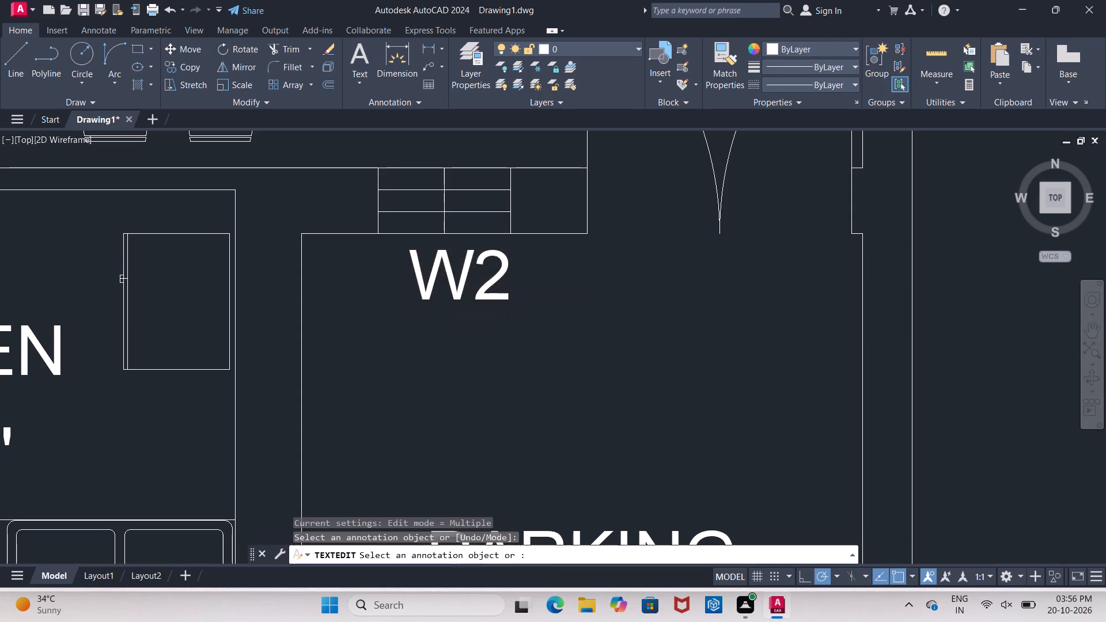
pyautogui.scroll(-4, 402, 243)
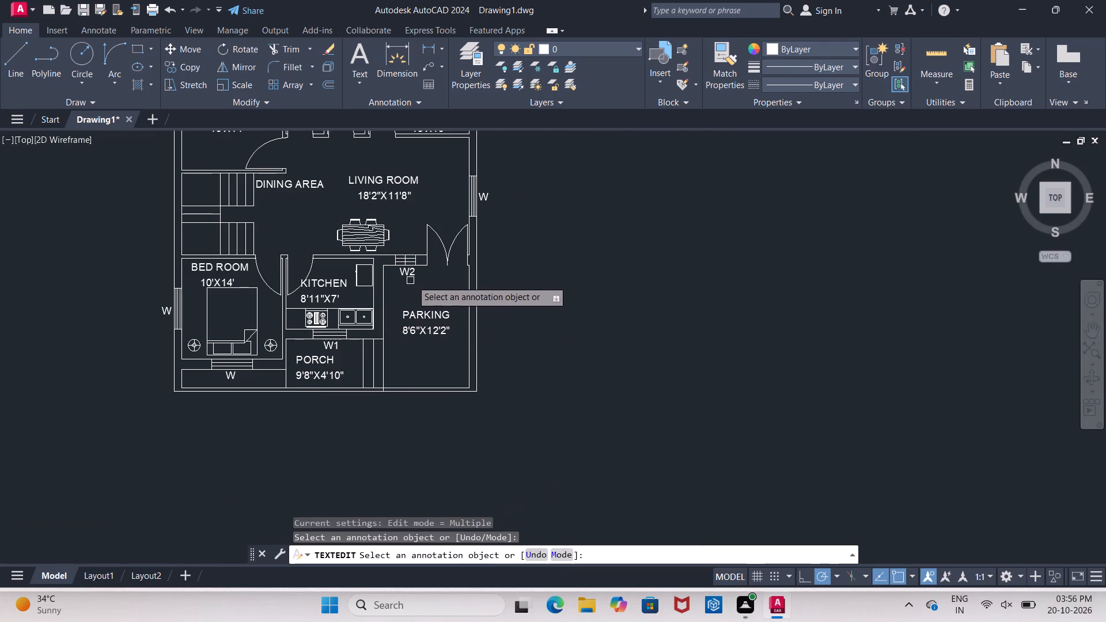
pyautogui.scroll(-1, 358, 355)
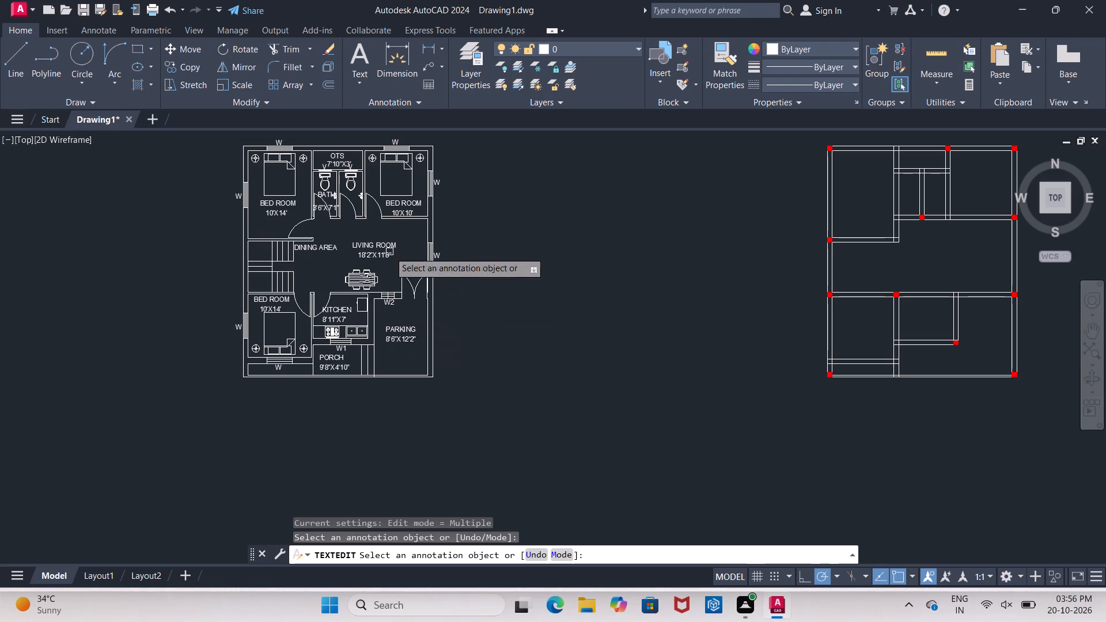
pyautogui.scroll(2, 365, 192)
pyautogui.press('Escape')
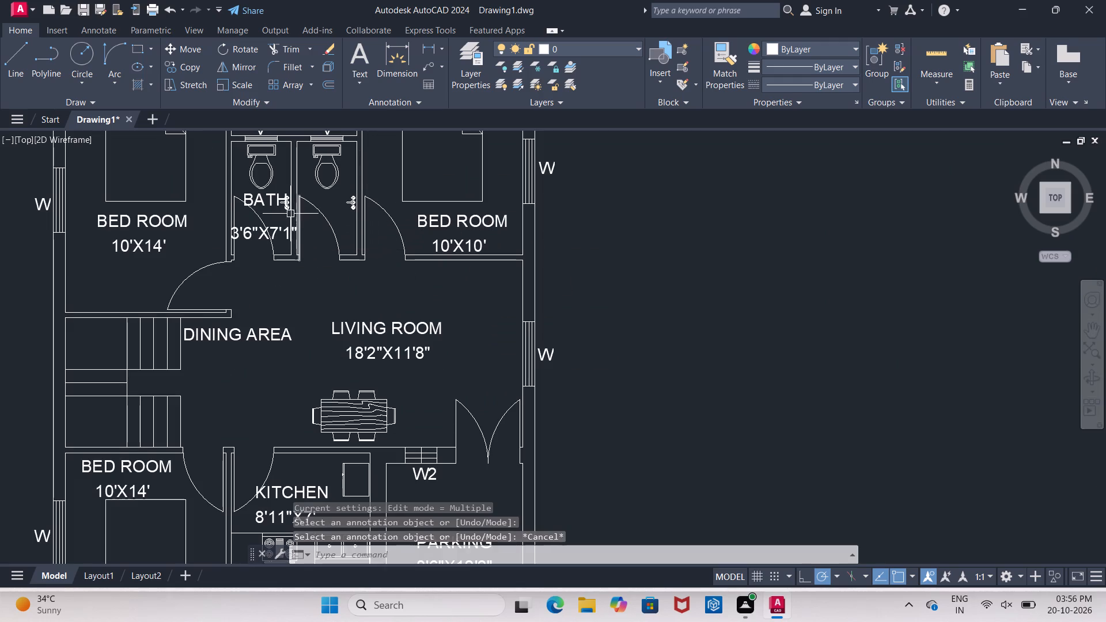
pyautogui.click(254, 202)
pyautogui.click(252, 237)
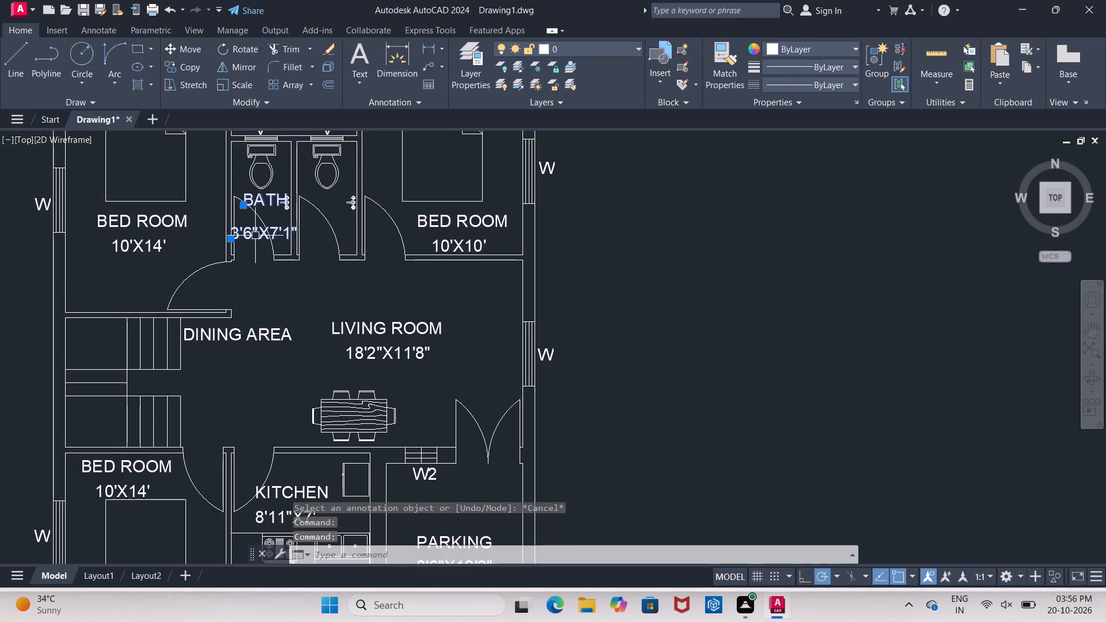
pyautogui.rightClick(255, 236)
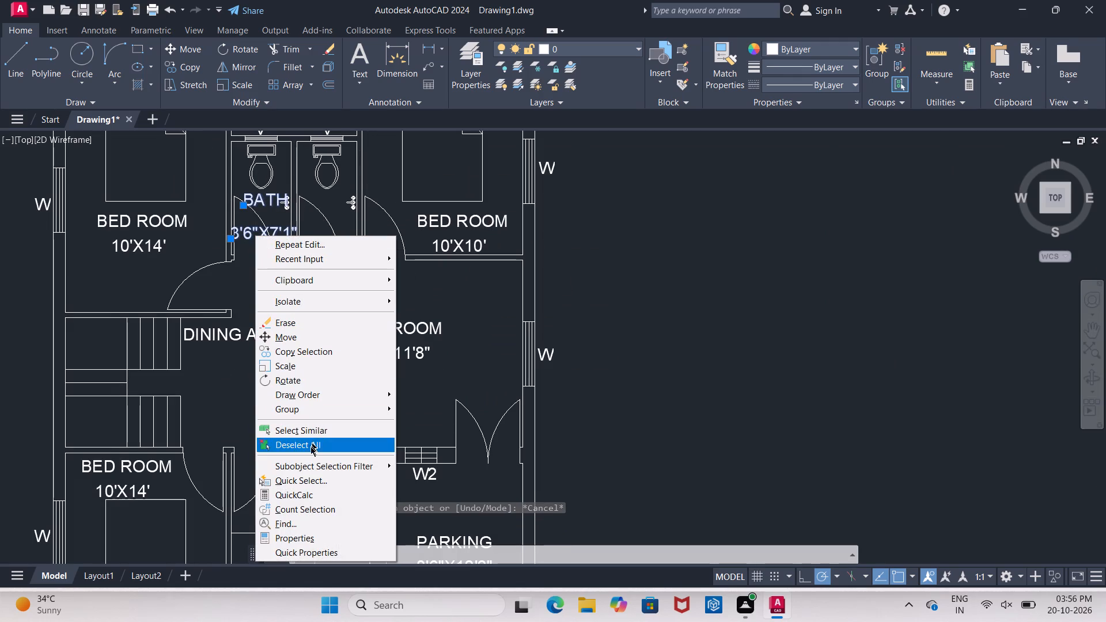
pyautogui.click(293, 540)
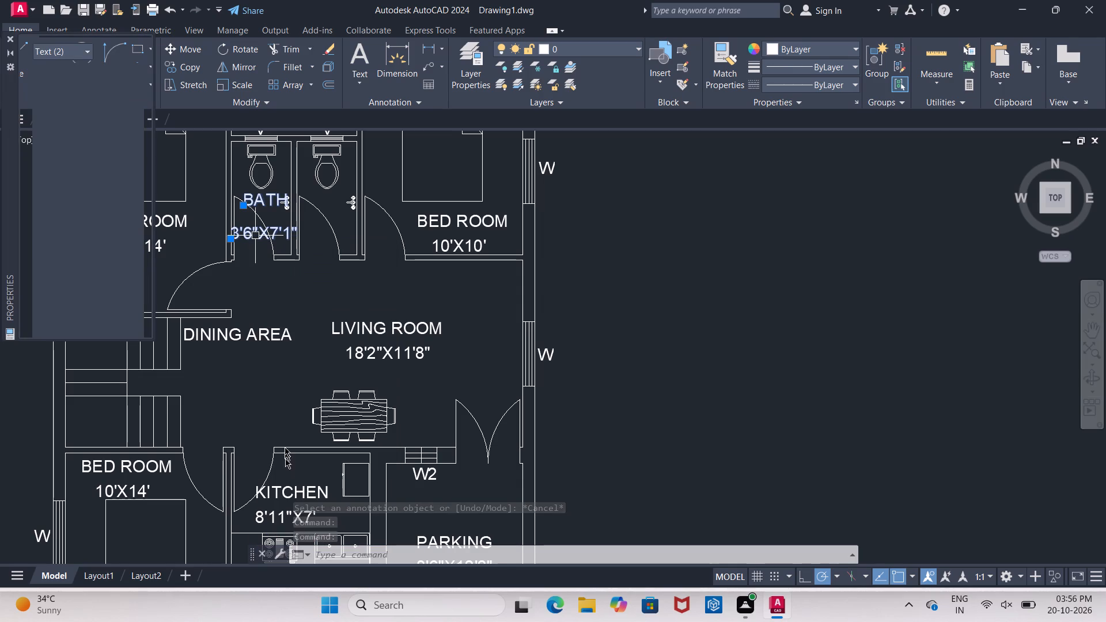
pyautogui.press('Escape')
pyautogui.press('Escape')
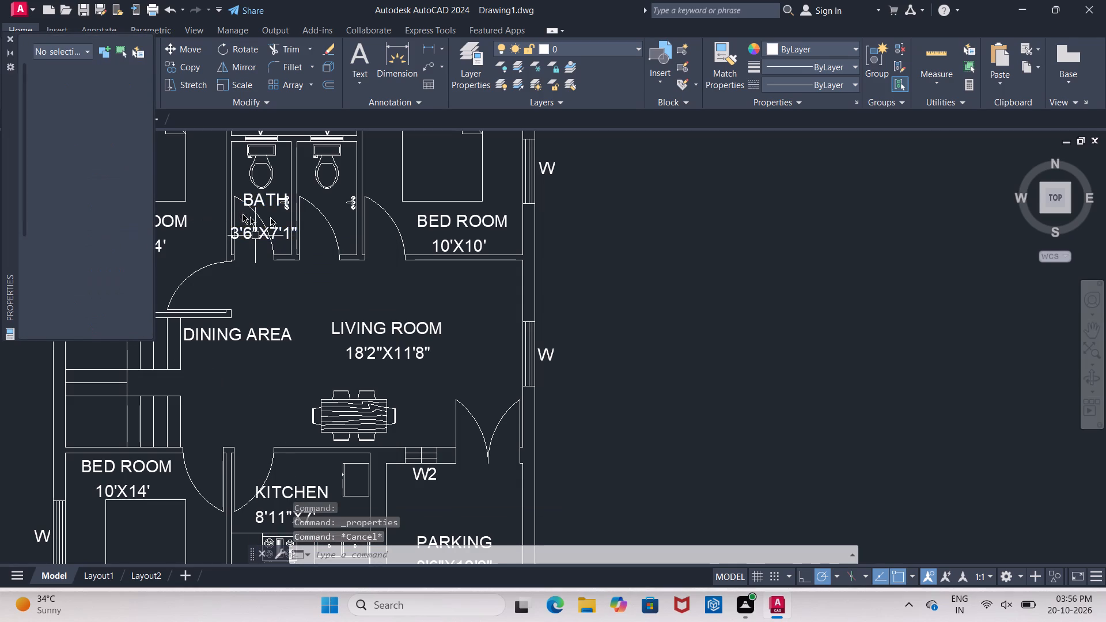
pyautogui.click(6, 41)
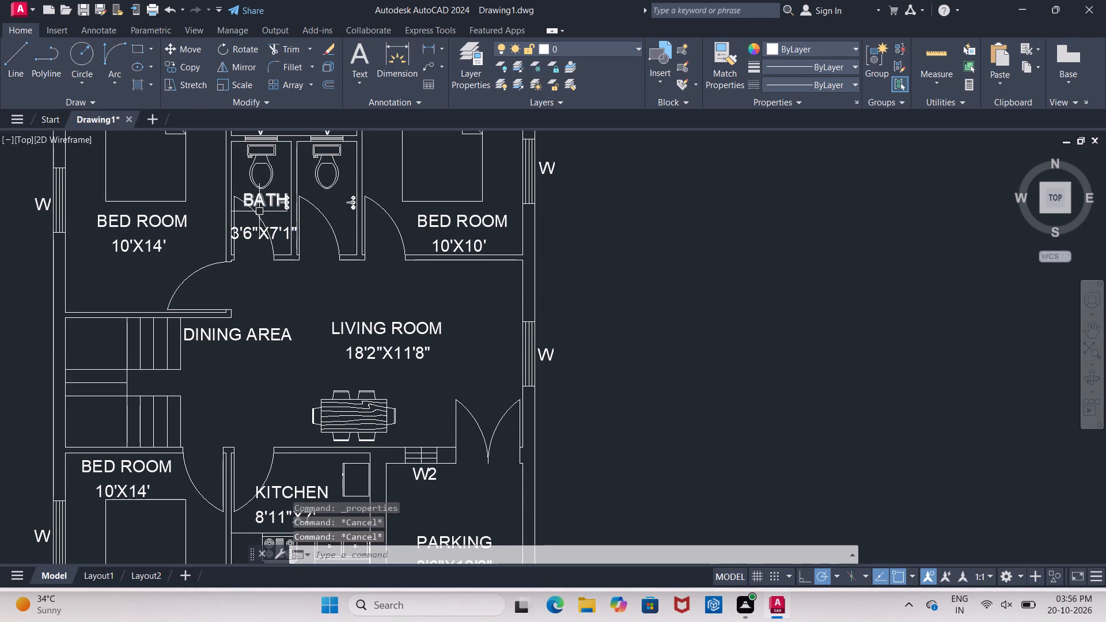
# Scale the left bath's BATH label and its 3'6"X7'1" size text down together to about half size.
pyautogui.click(260, 202)
pyautogui.click(249, 243)
pyautogui.click(250, 238)
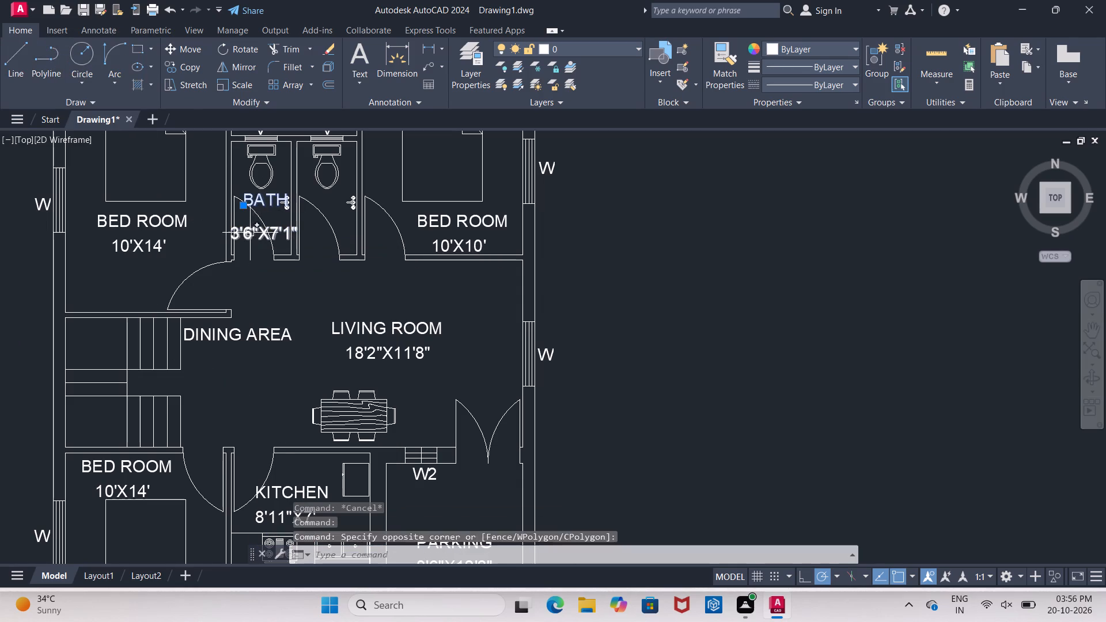
pyautogui.click(250, 232)
pyautogui.click(227, 86)
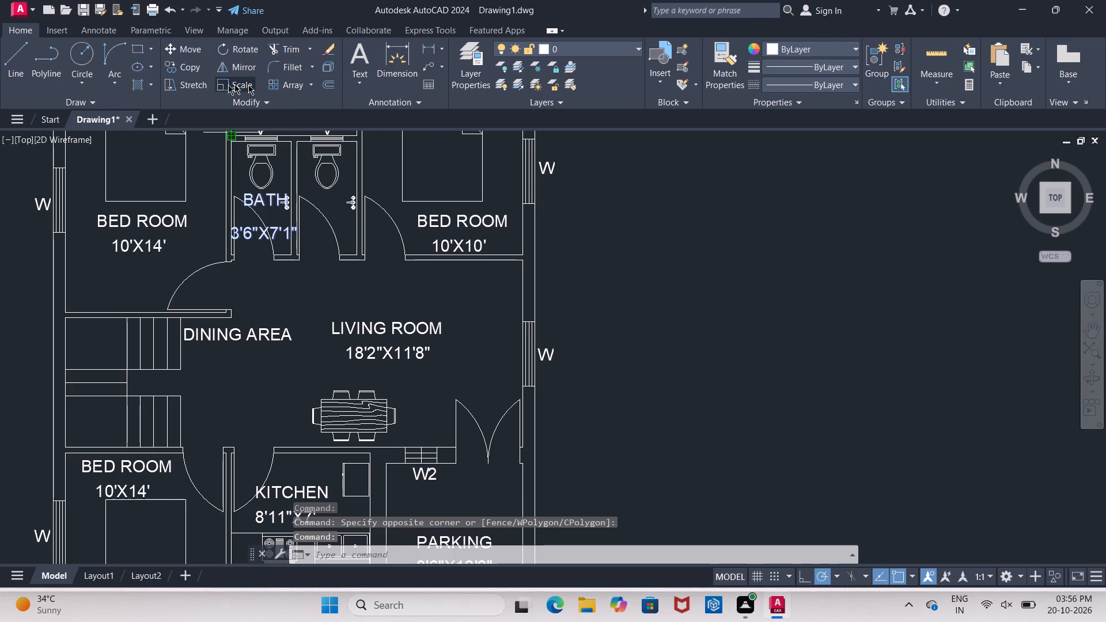
pyautogui.click(261, 198)
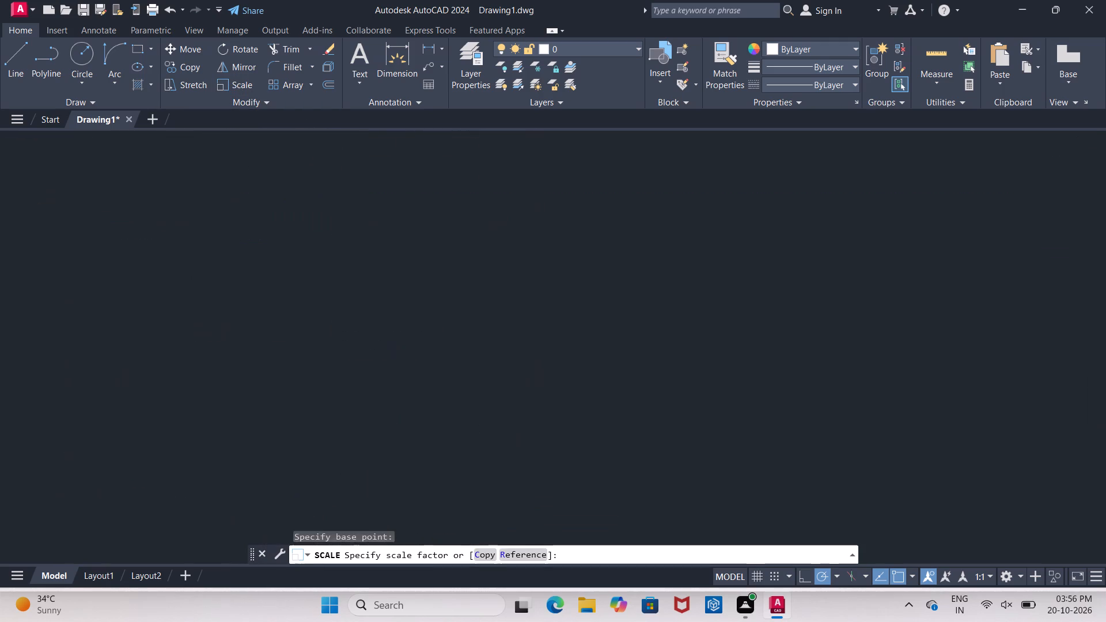
pyautogui.click(269, 212)
pyautogui.press('Escape')
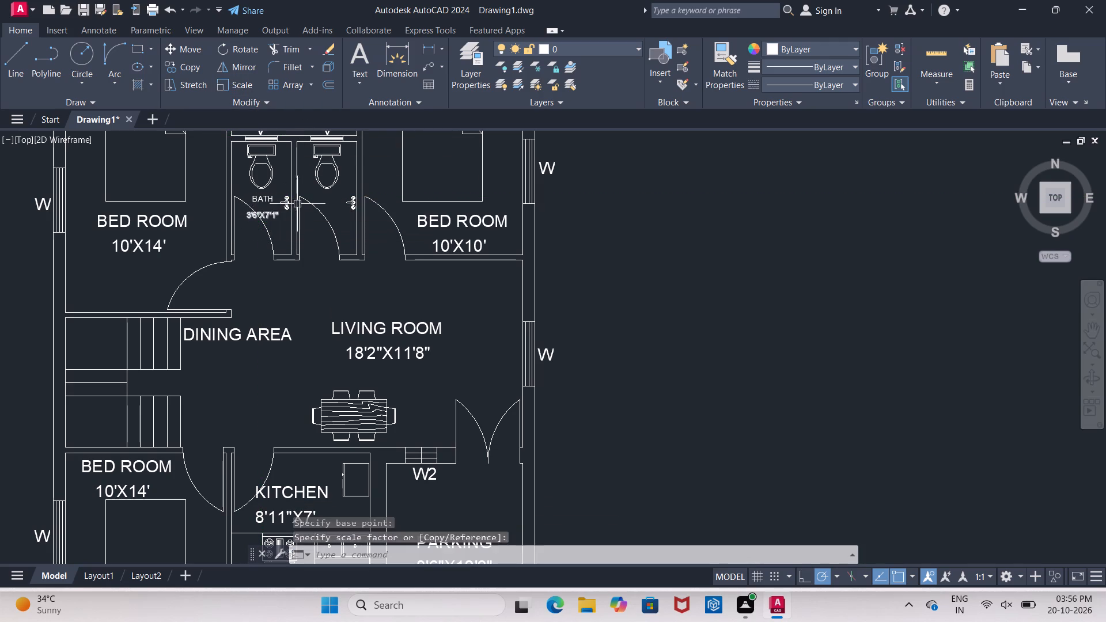
# Move the left bath's 3'6"X7'1" size text up so it sits just beneath the BATH label.
pyautogui.scroll(2, 279, 183)
pyautogui.click(250, 262)
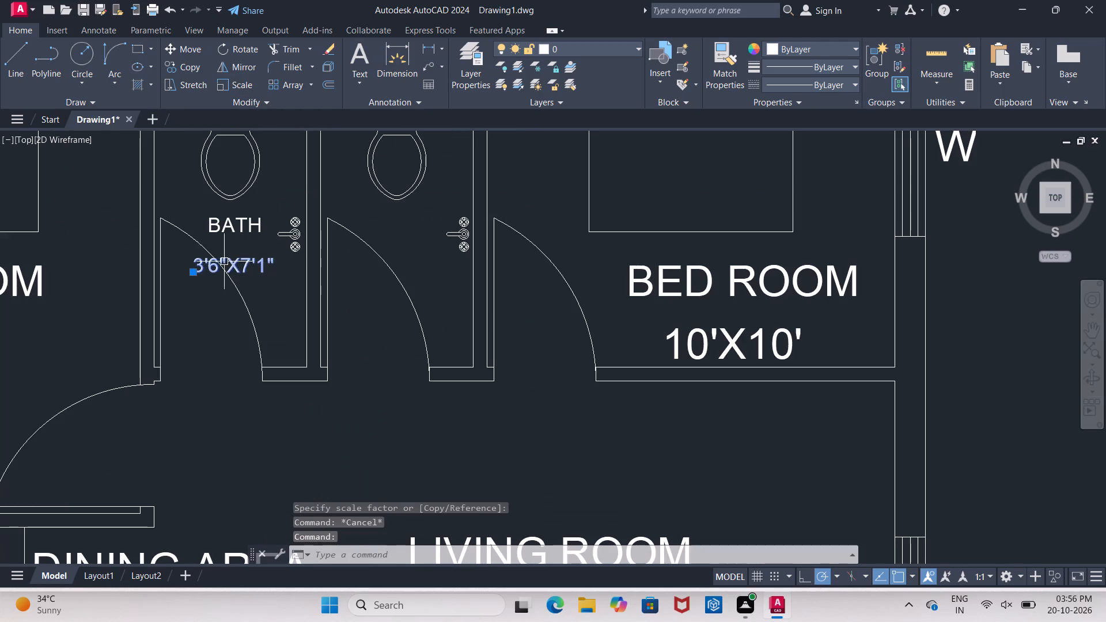
pyautogui.click(196, 272)
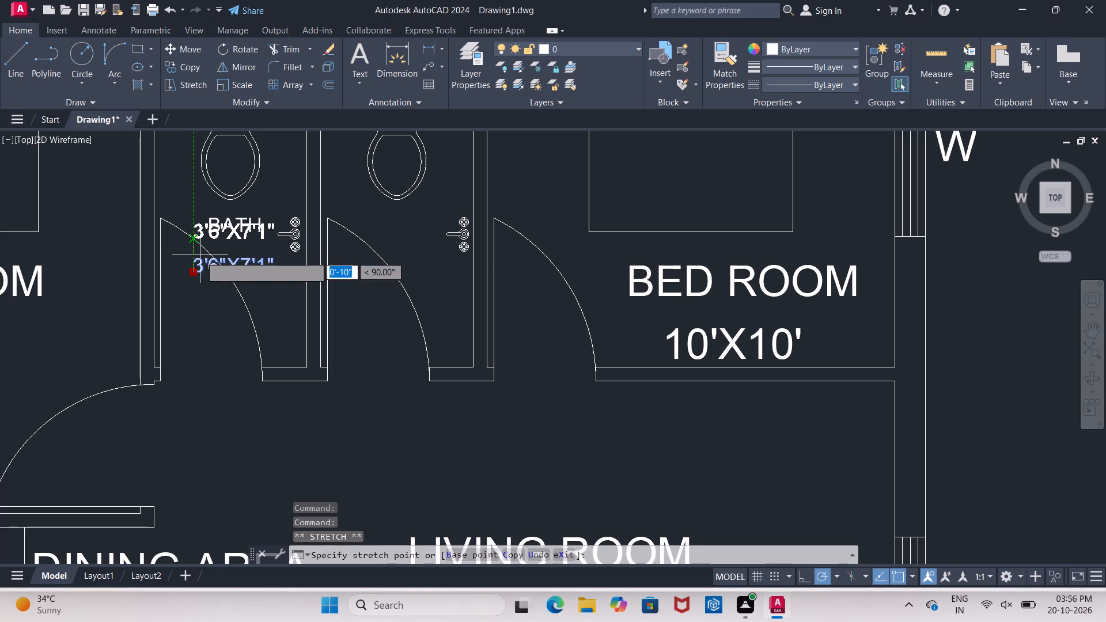
pyautogui.scroll(4, 200, 263)
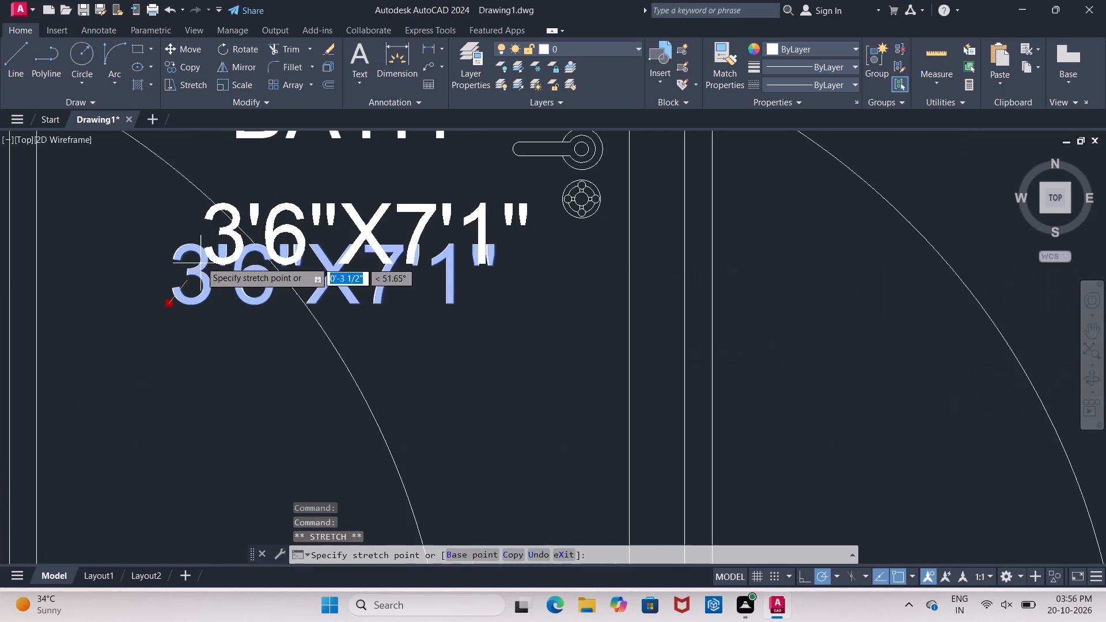
pyautogui.click(188, 234)
pyautogui.scroll(-6, 189, 232)
pyautogui.scroll(3, 213, 272)
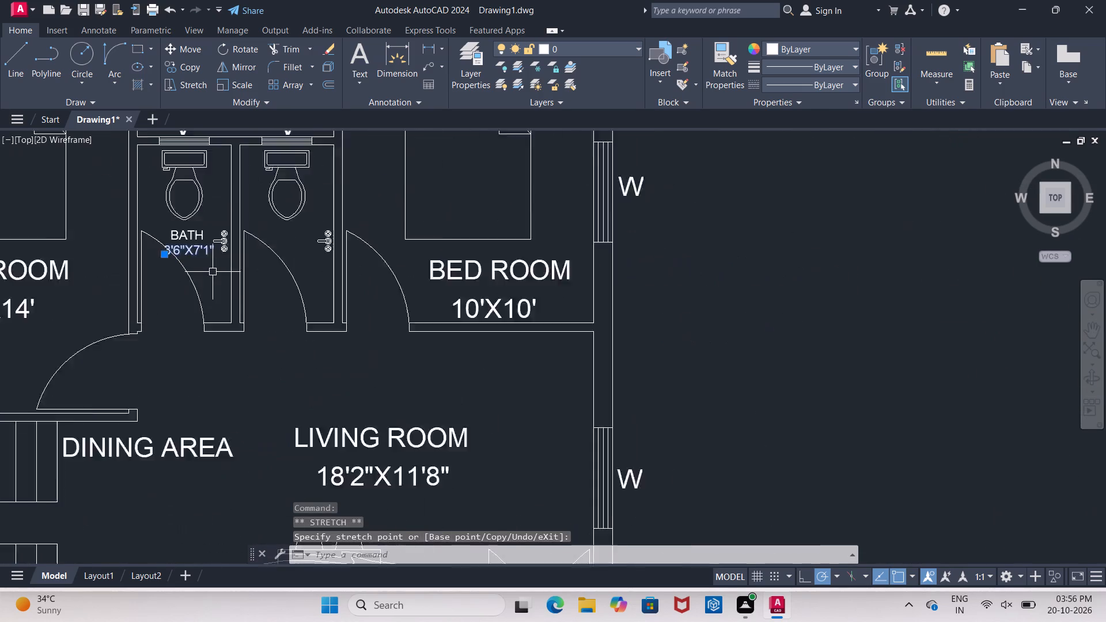
pyautogui.press('Escape')
pyautogui.scroll(-1, 321, 256)
pyautogui.scroll(2, 233, 202)
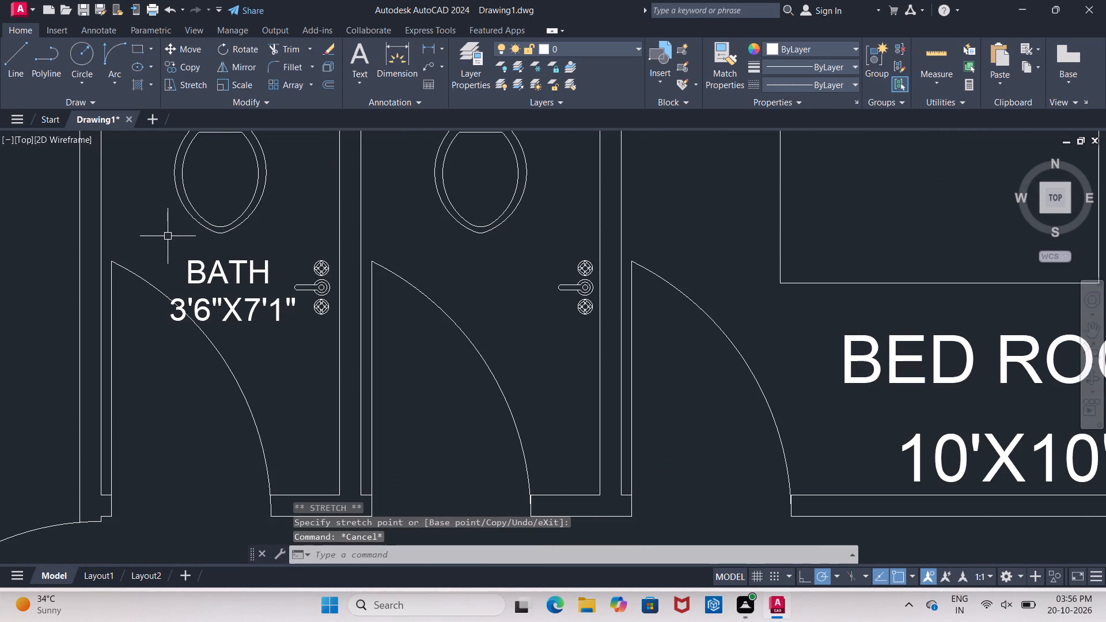
pyautogui.press('Escape')
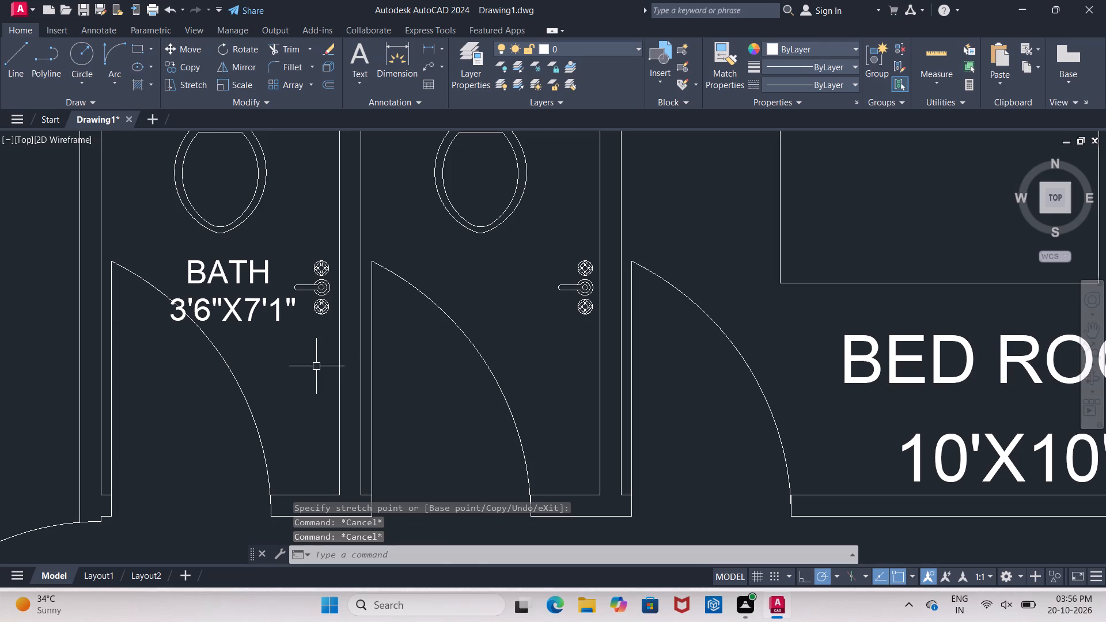
# Copy the BATH label and its 3'6"X7'1" size text horizontally into the right bath, below the toilet.
pyautogui.scroll(-2, 313, 310)
pyautogui.scroll(1, 270, 292)
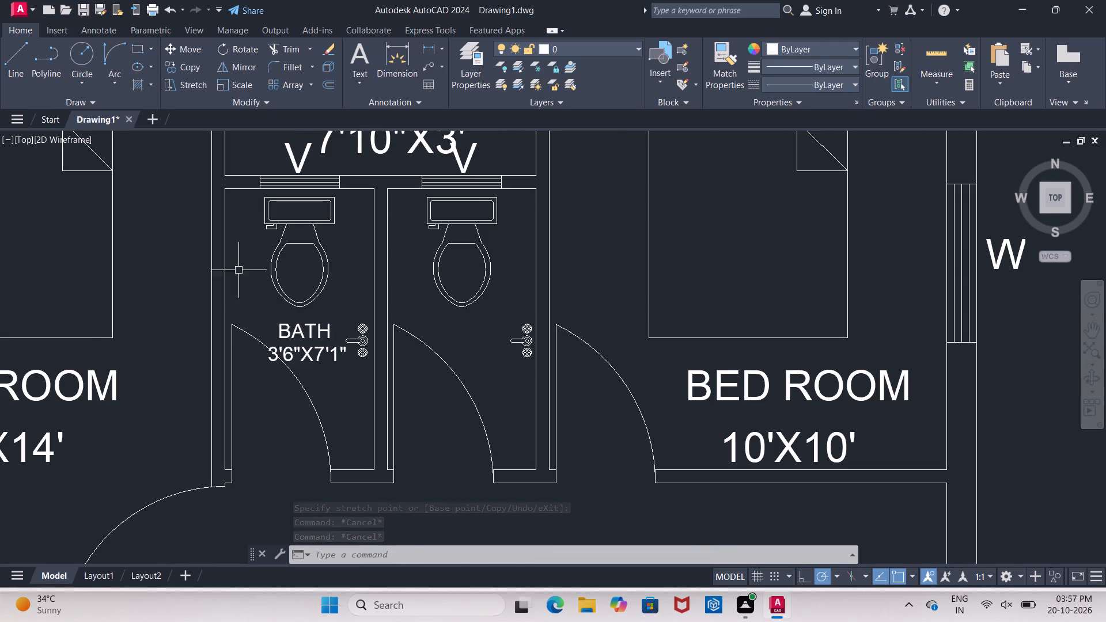
pyautogui.scroll(-1, 253, 263)
pyautogui.scroll(1, 275, 326)
pyautogui.click(247, 278)
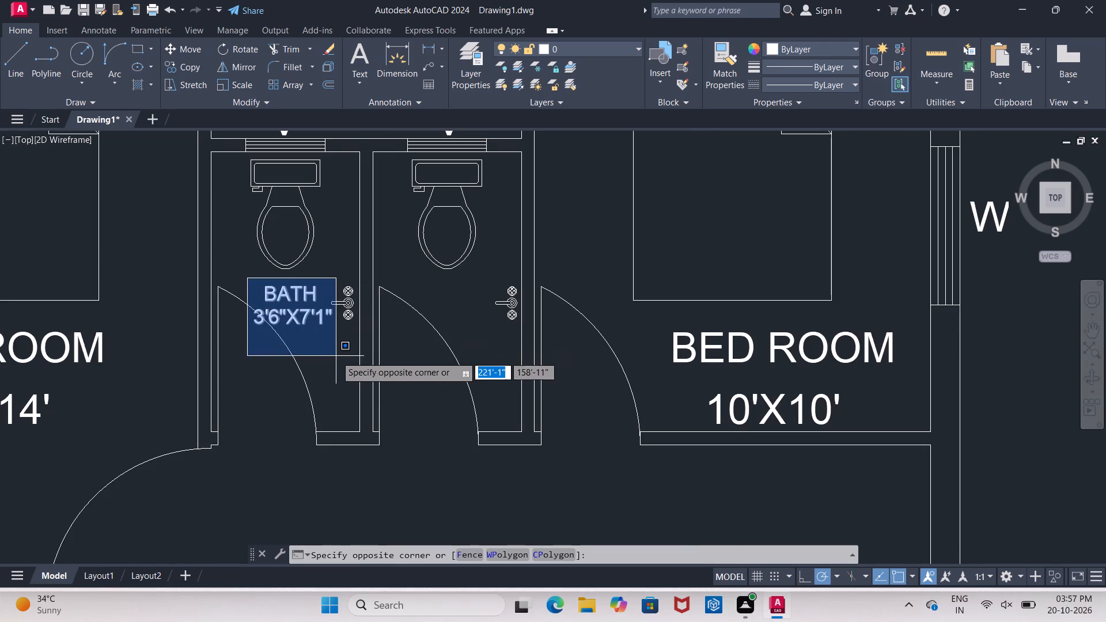
pyautogui.click(328, 359)
pyautogui.click(331, 359)
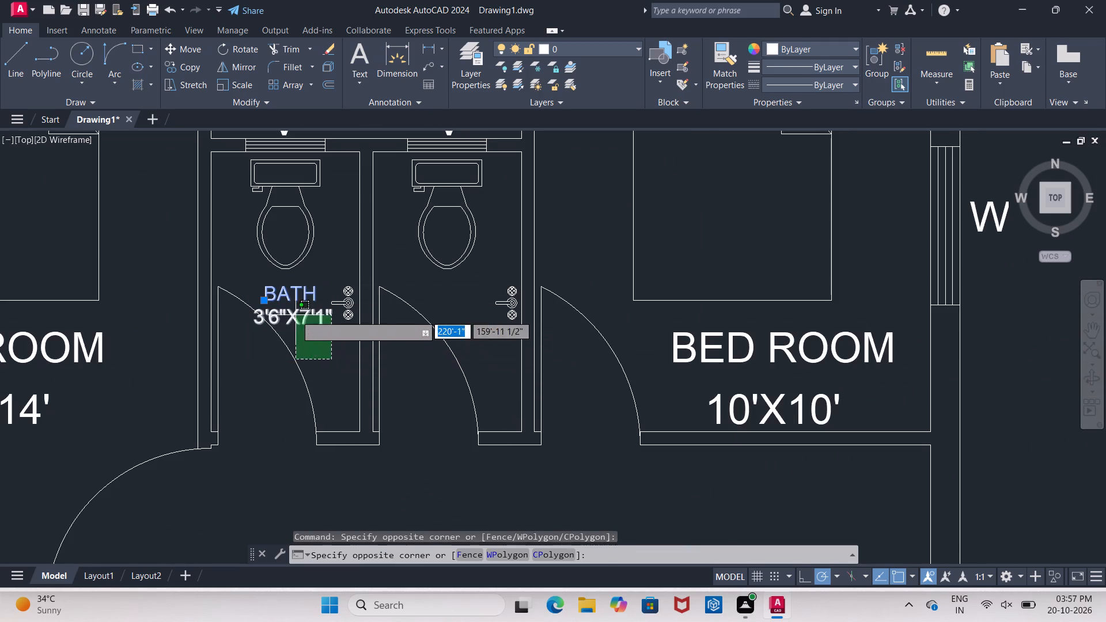
pyautogui.click(296, 315)
pyautogui.press('c')
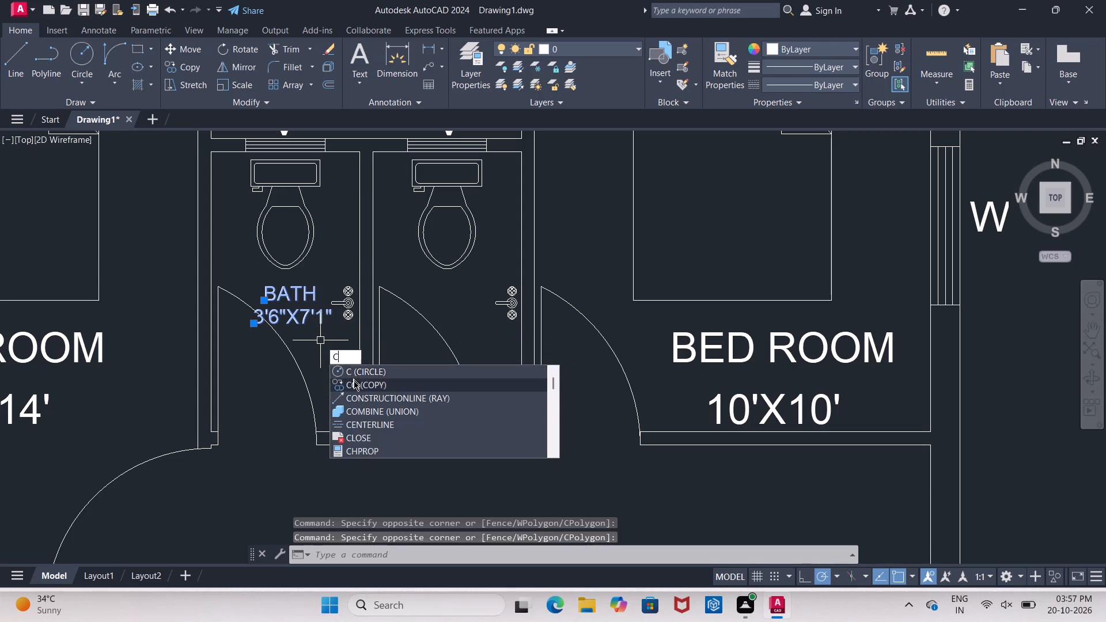
pyautogui.click(355, 383)
pyautogui.click(282, 306)
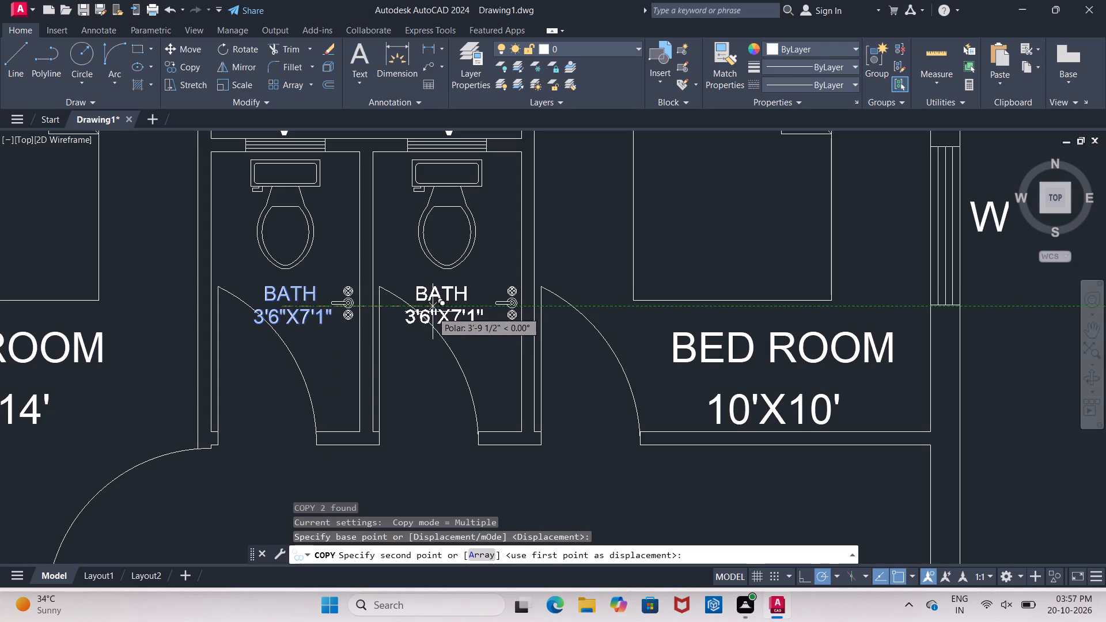
pyautogui.click(440, 312)
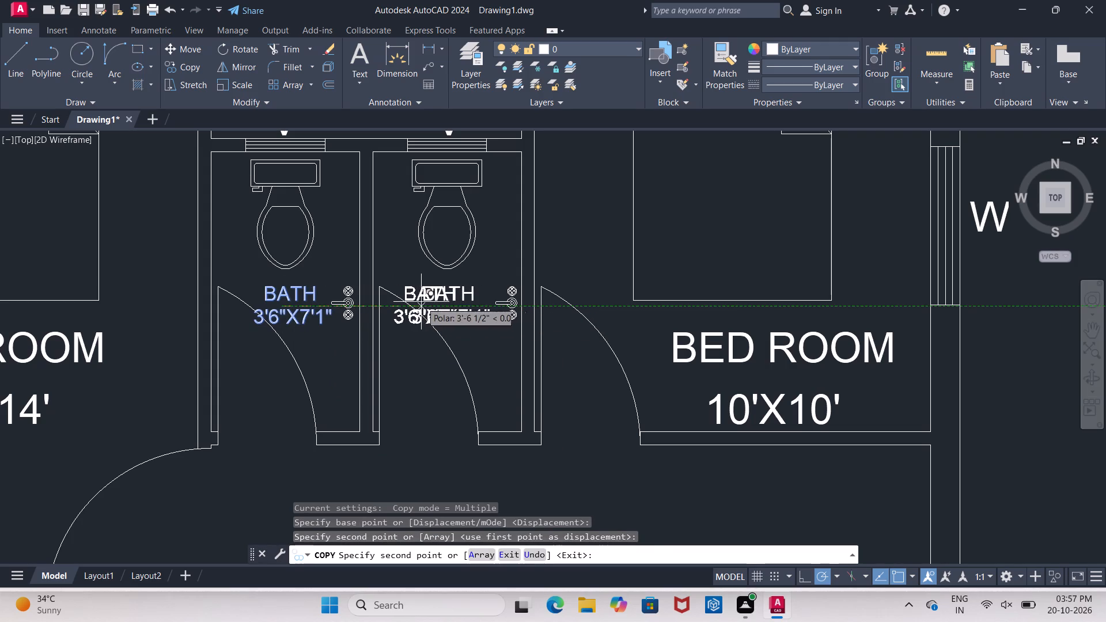
pyautogui.press('Escape')
pyautogui.scroll(-4, 272, 263)
pyautogui.scroll(3, 287, 366)
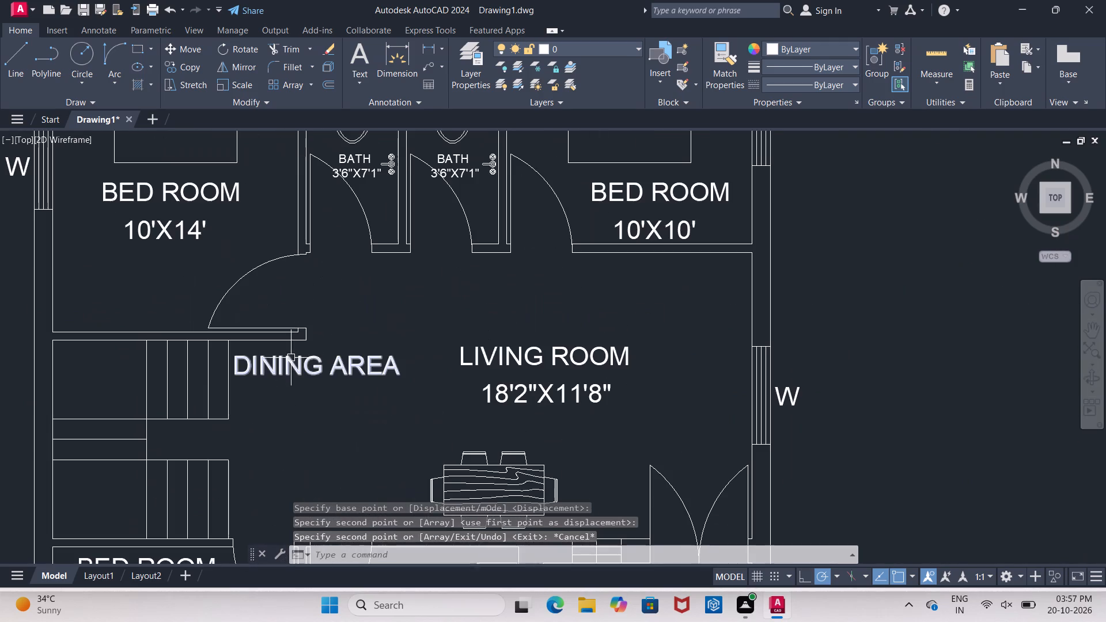
pyautogui.press('Escape')
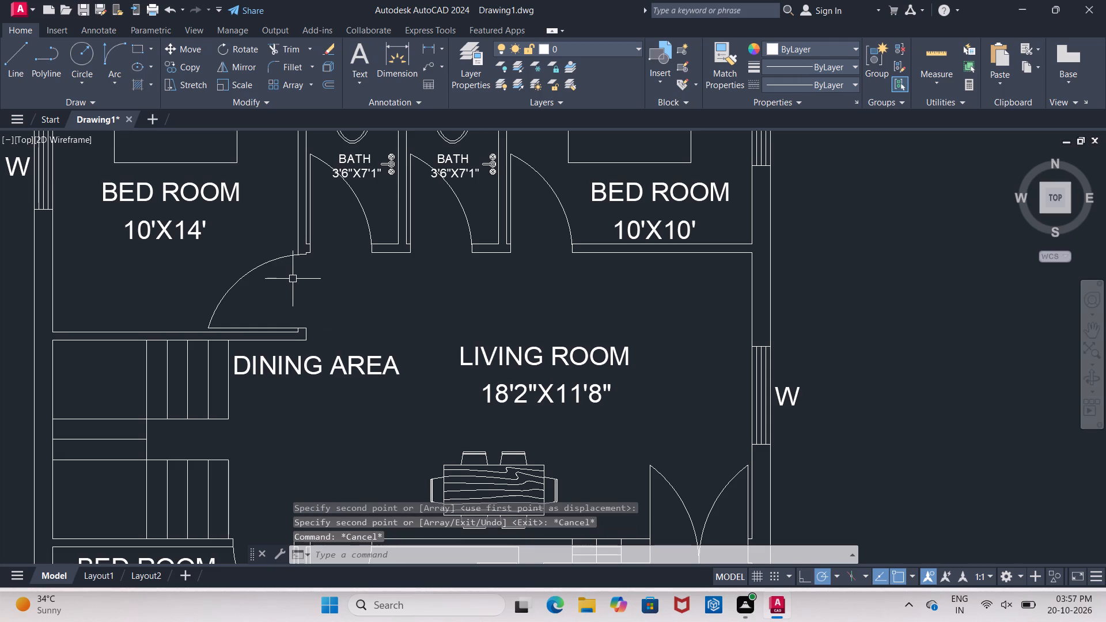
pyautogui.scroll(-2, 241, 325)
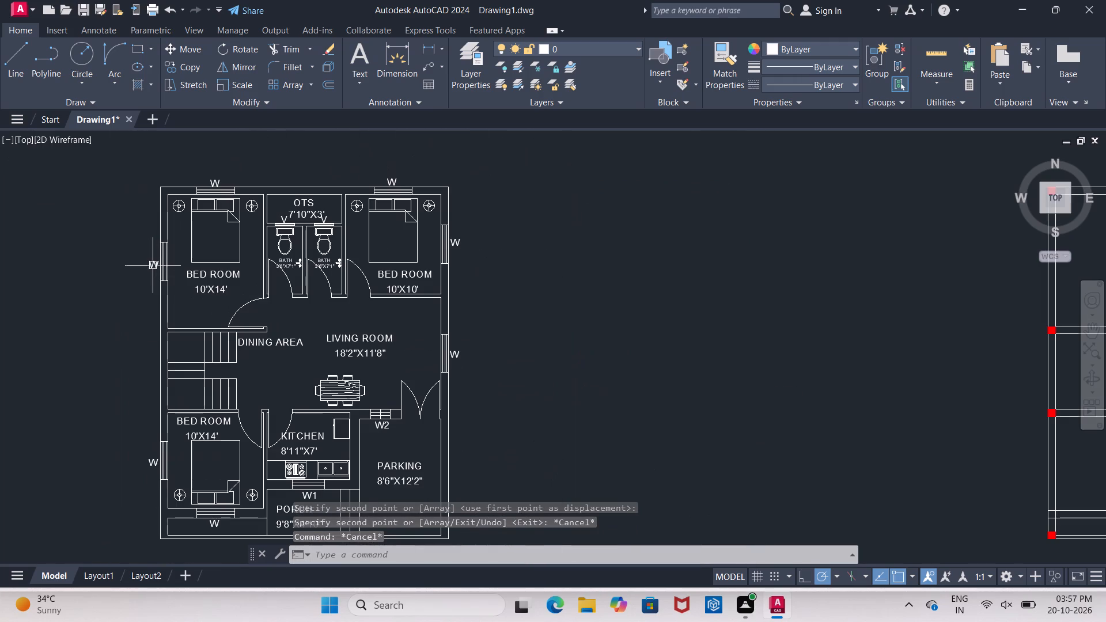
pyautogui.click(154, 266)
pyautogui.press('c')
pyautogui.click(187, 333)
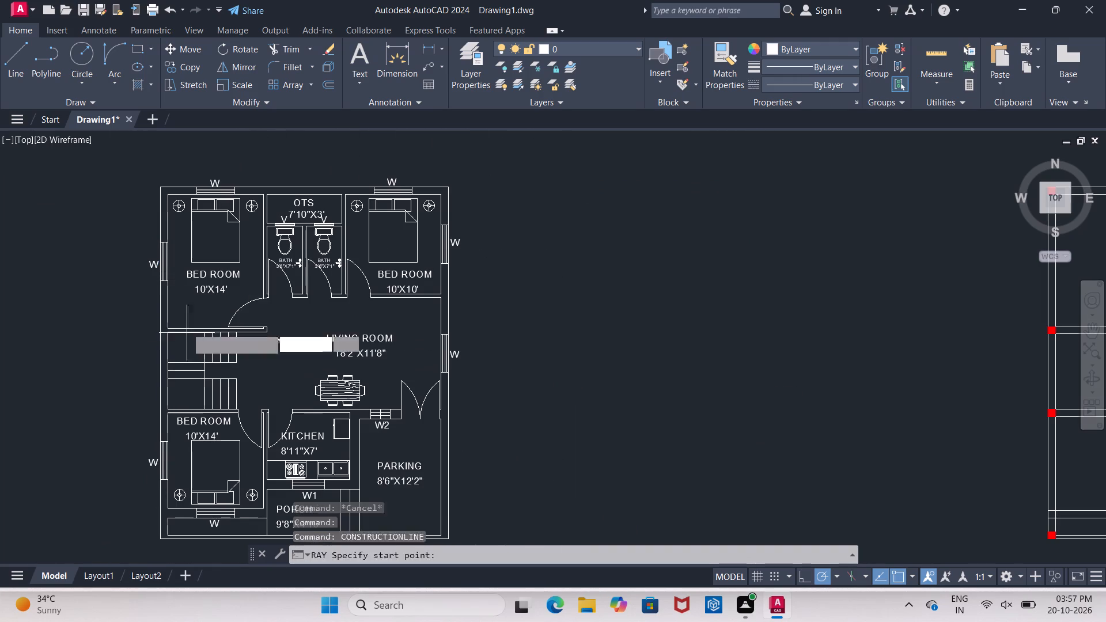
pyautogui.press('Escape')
# Copy the W label beside the upper 10'X14' bedroom's side window to that bedroom's door opening, about 12'-7" away.
pyautogui.click(150, 263)
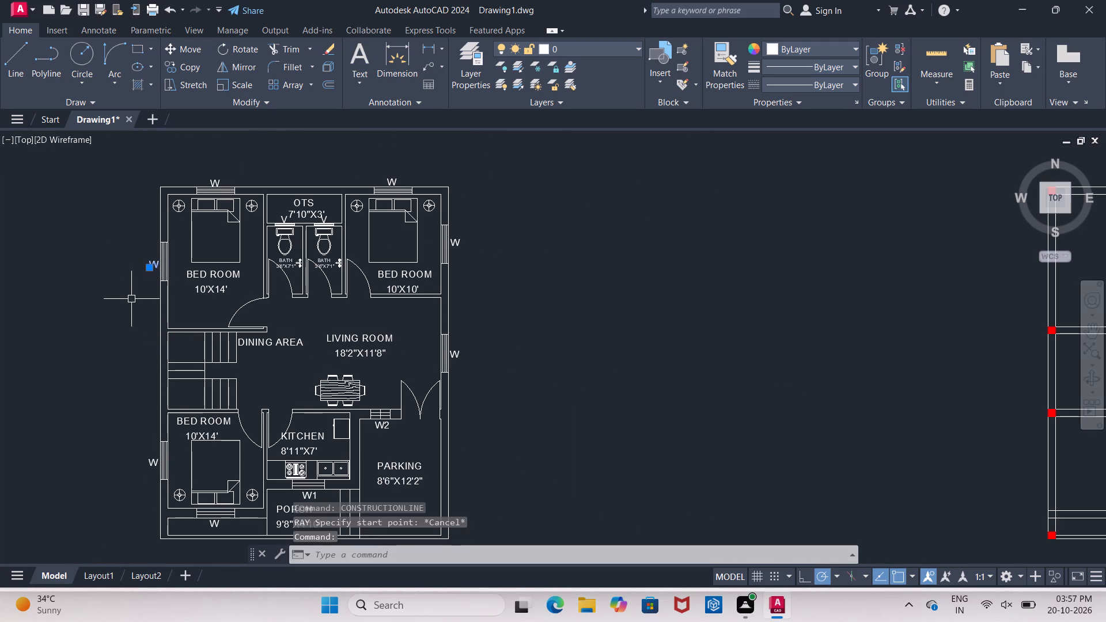
pyautogui.press('c')
pyautogui.click(173, 342)
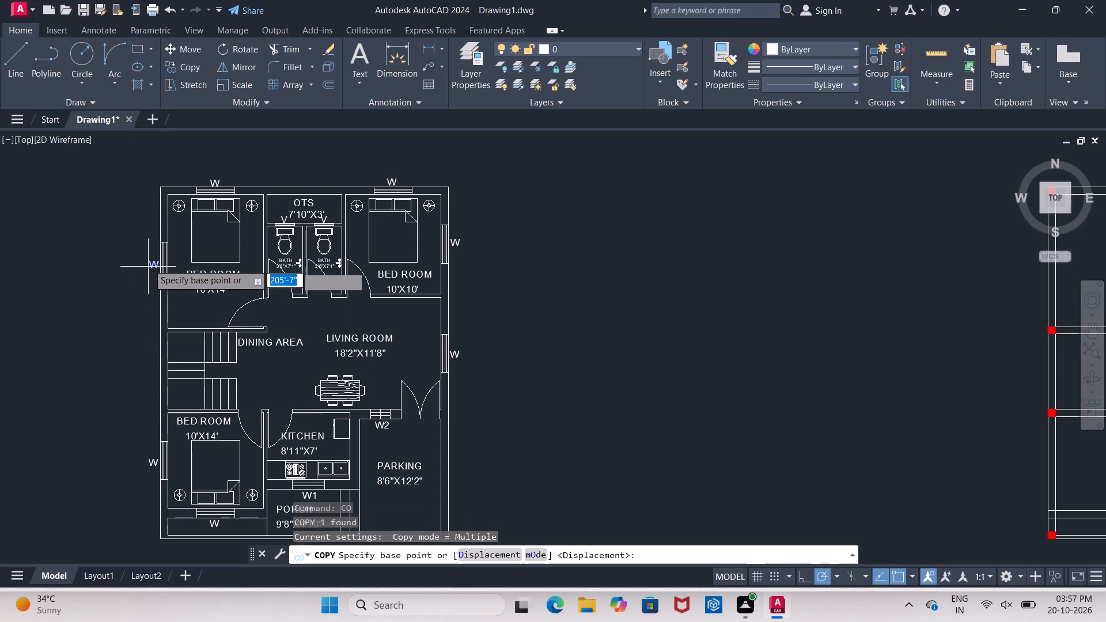
pyautogui.click(152, 266)
pyautogui.scroll(3, 251, 306)
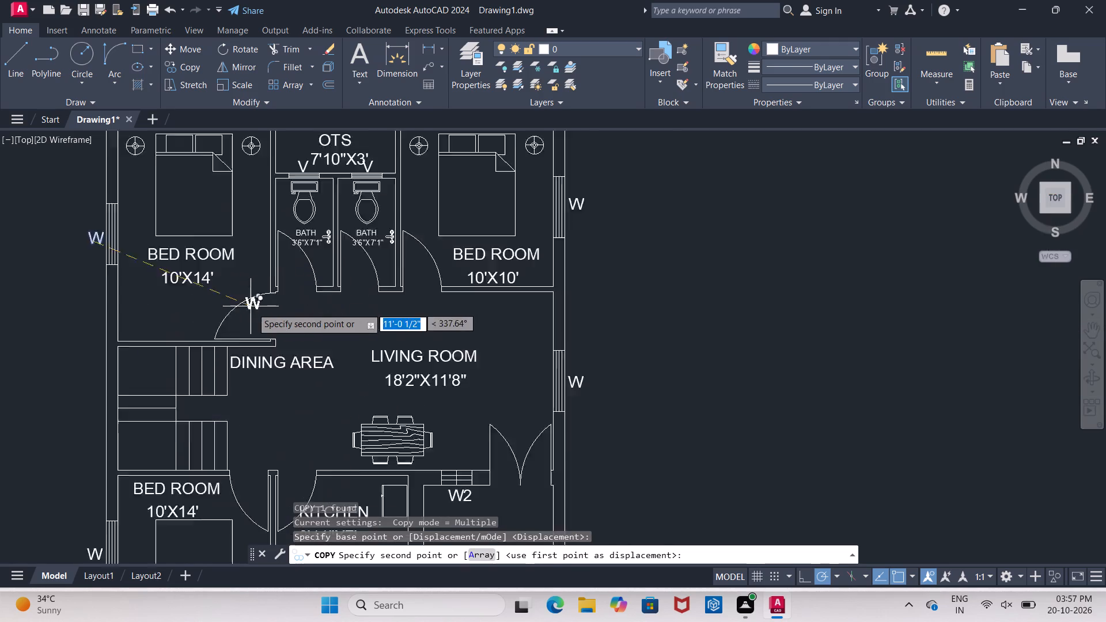
pyautogui.scroll(1, 253, 309)
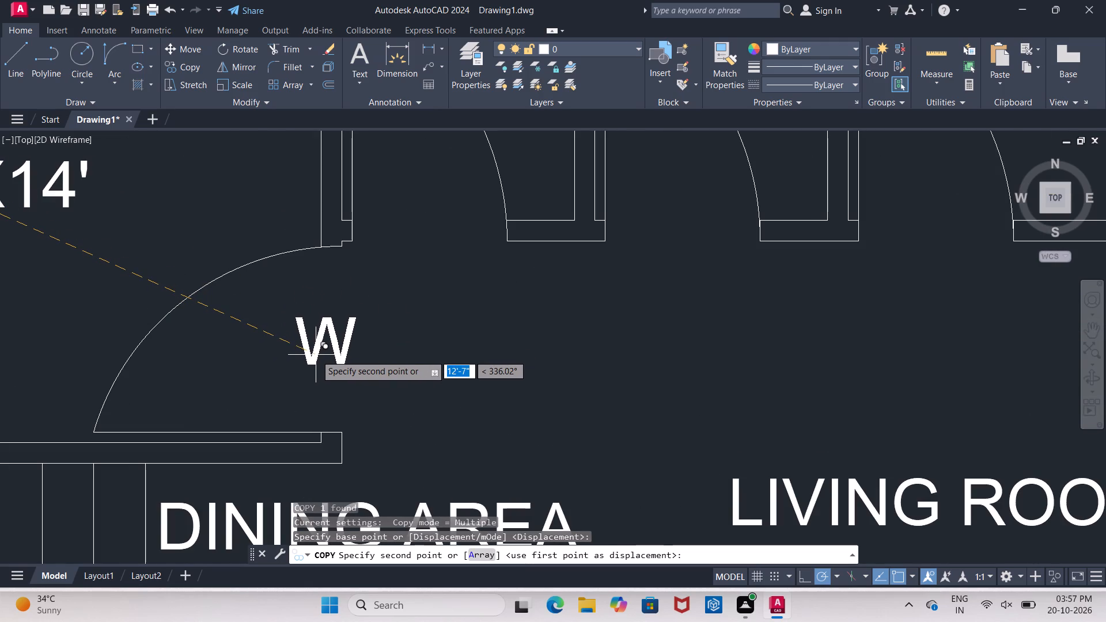
pyautogui.click(320, 357)
pyautogui.press('Escape')
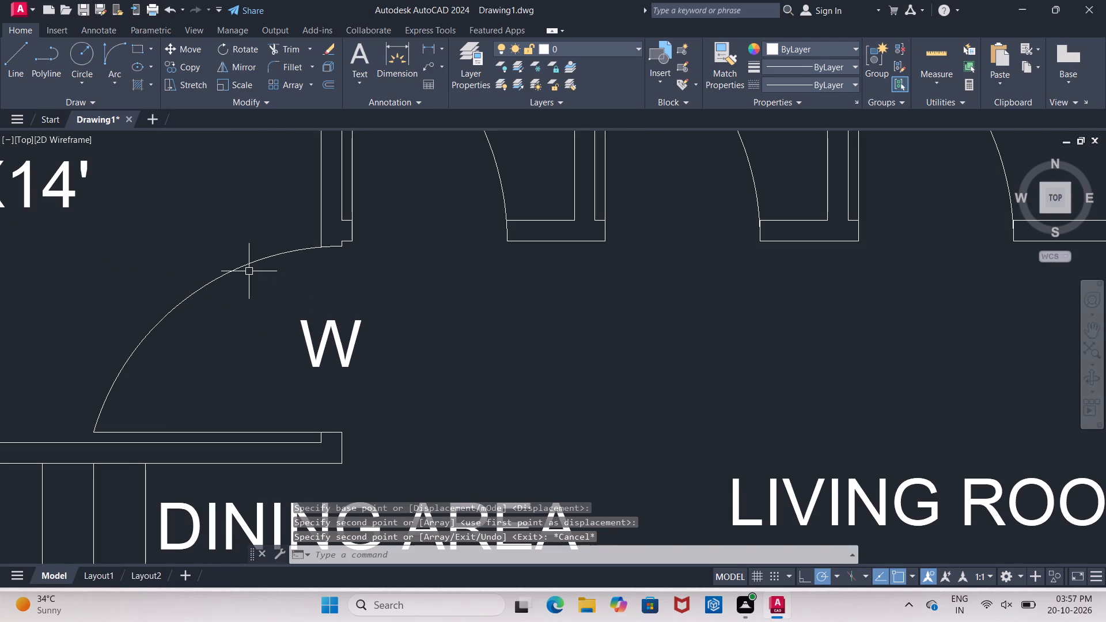
# Change the copied W label at the upper 10'X14' bedroom's door to D and finish text editing.
pyautogui.doubleClick(344, 347)
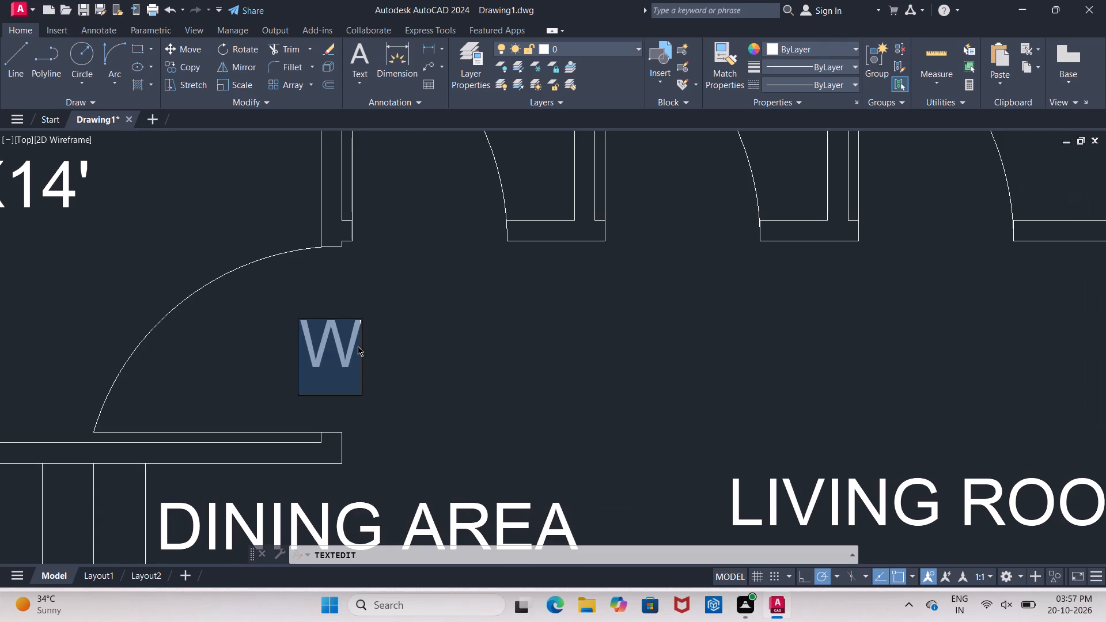
pyautogui.press('BackSpace')
pyautogui.press('d')
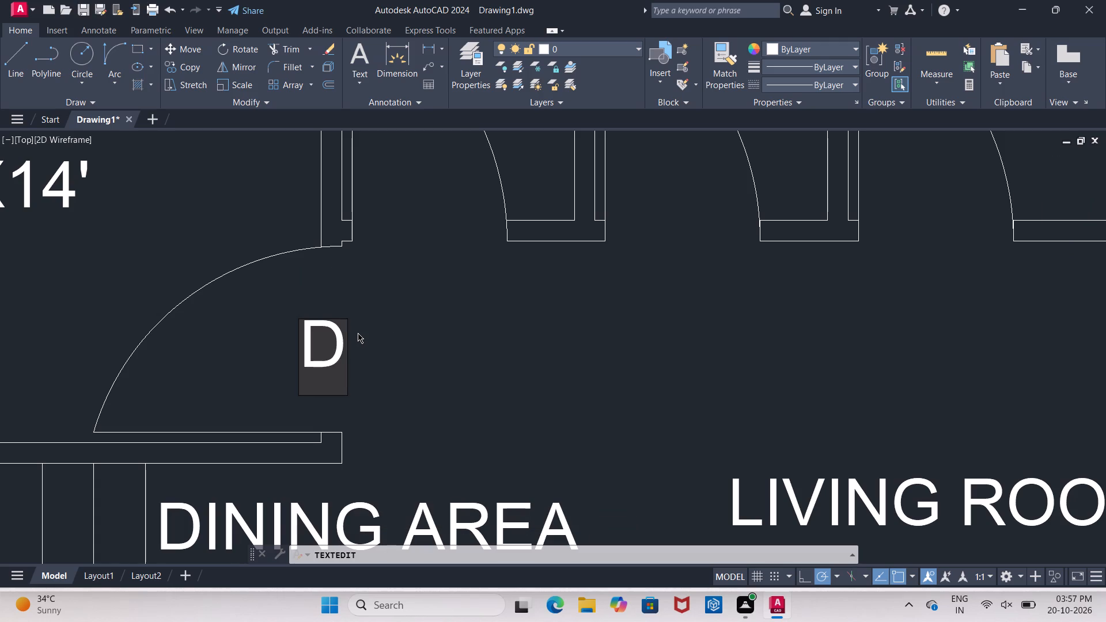
pyautogui.click(369, 323)
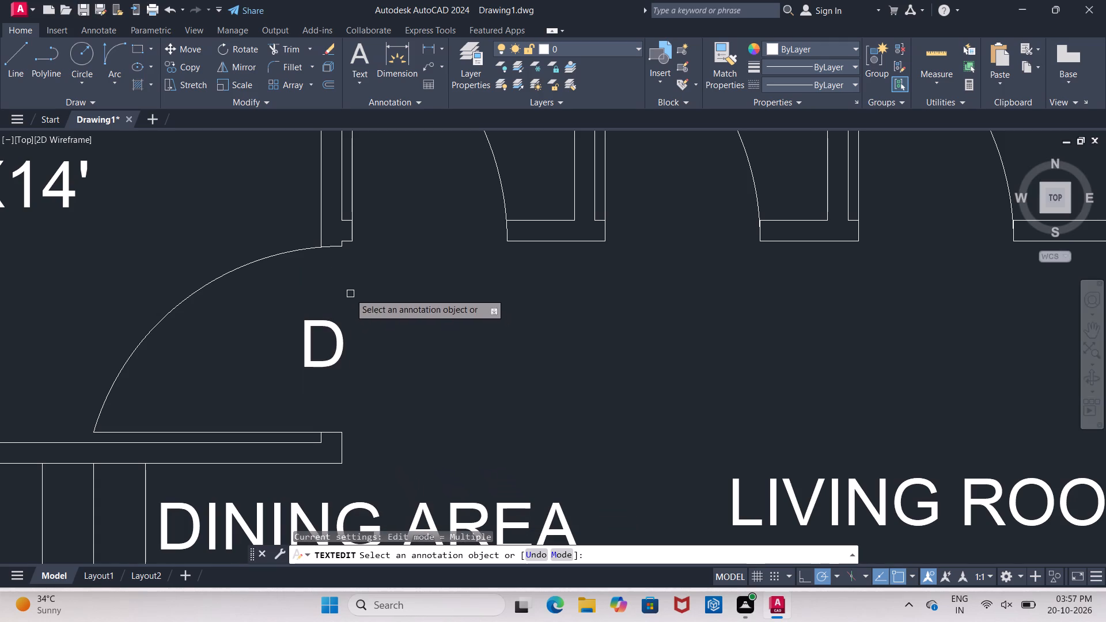
pyautogui.press('Escape')
# Copy the D label to the 10'X10' bedroom's door opening, about 10' away.
pyautogui.scroll(-2, 306, 282)
pyautogui.scroll(1, 342, 328)
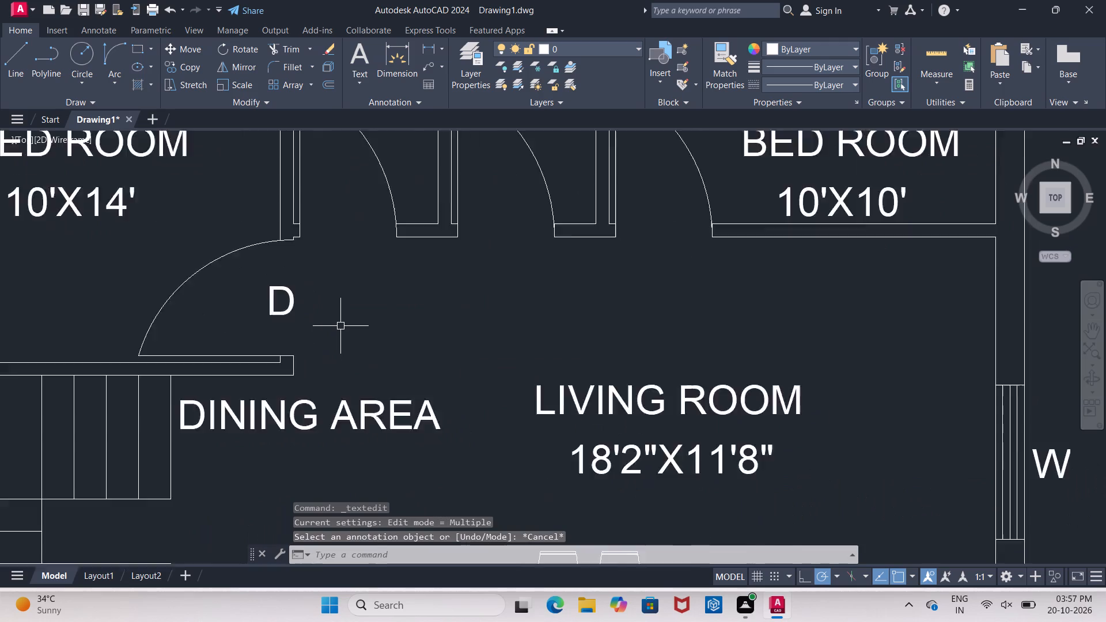
pyautogui.scroll(1, 340, 326)
pyautogui.click(257, 306)
pyautogui.press('c')
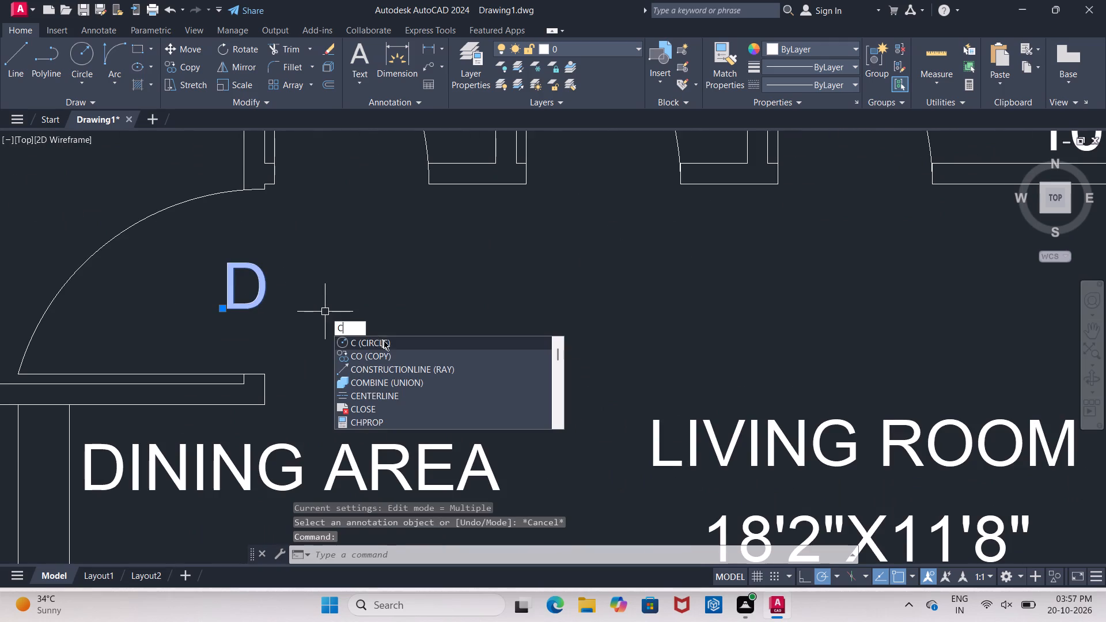
pyautogui.click(387, 359)
pyautogui.click(237, 300)
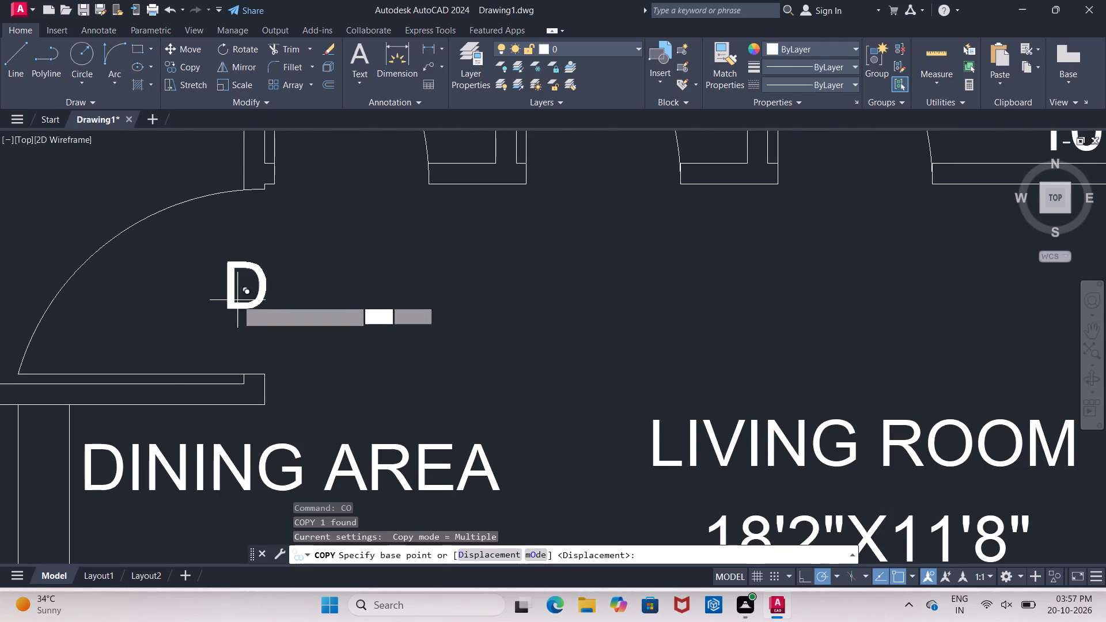
pyautogui.scroll(-2, 309, 357)
pyautogui.scroll(2, 515, 299)
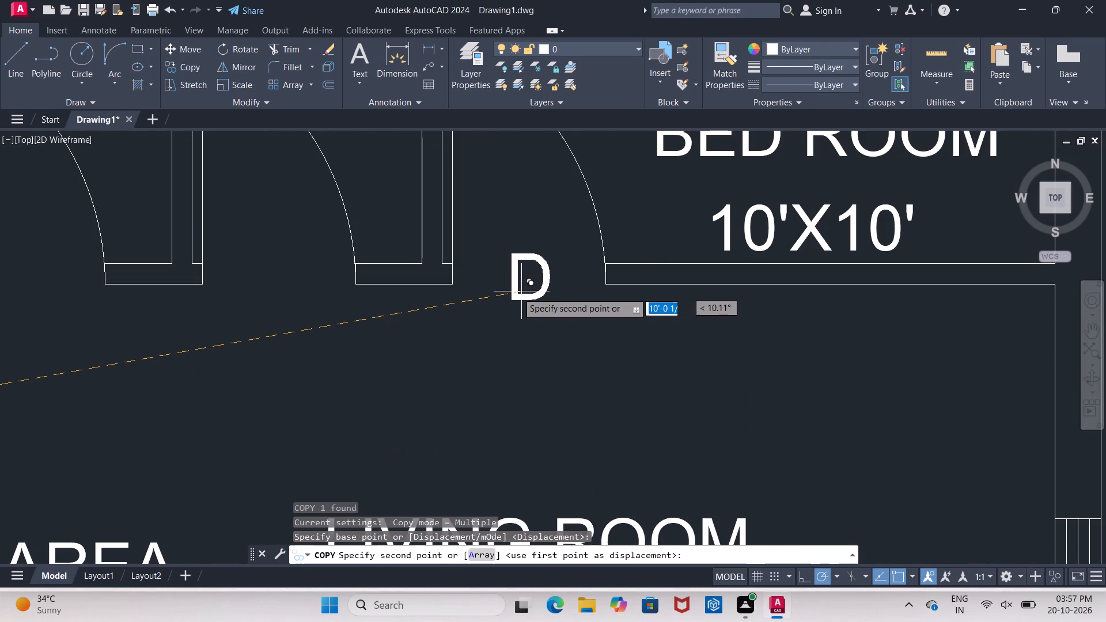
pyautogui.click(517, 287)
# Place another copy of the D label in the lower 10'X14' bedroom's door opening, about 10'-4 1/2" from the original.
pyautogui.scroll(-3, 519, 257)
pyautogui.scroll(-2, 373, 254)
pyautogui.scroll(3, 365, 332)
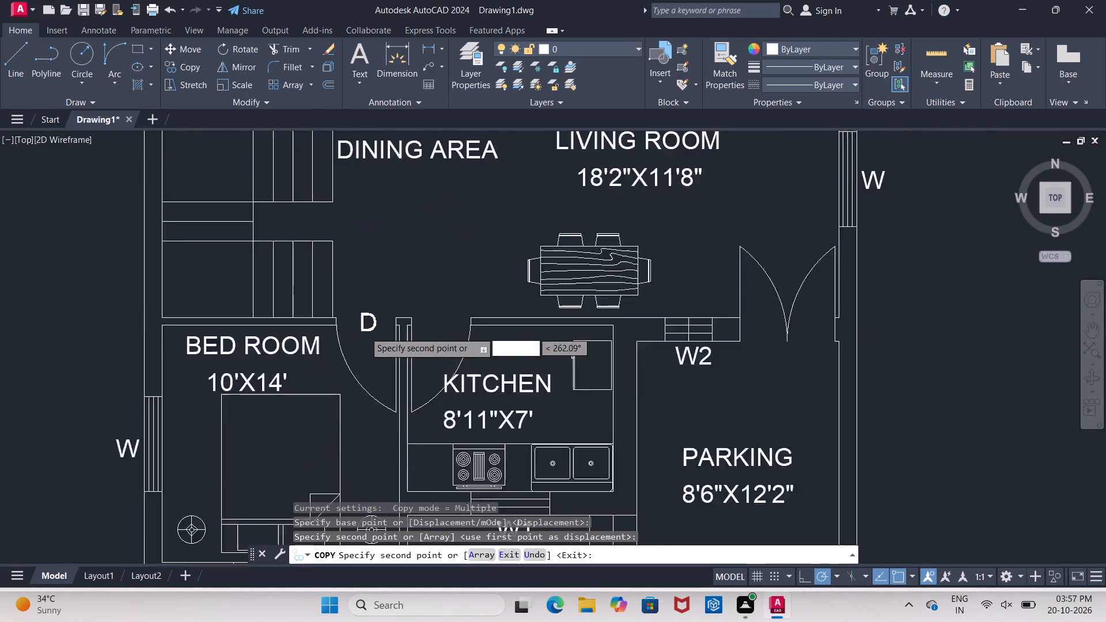
pyautogui.scroll(1, 365, 332)
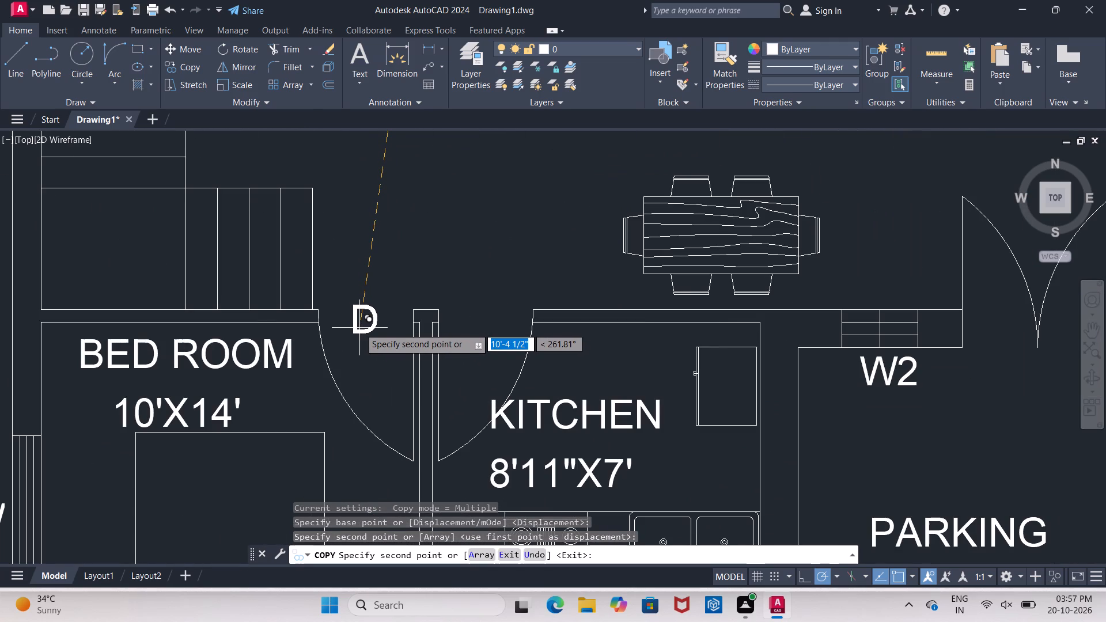
pyautogui.click(361, 328)
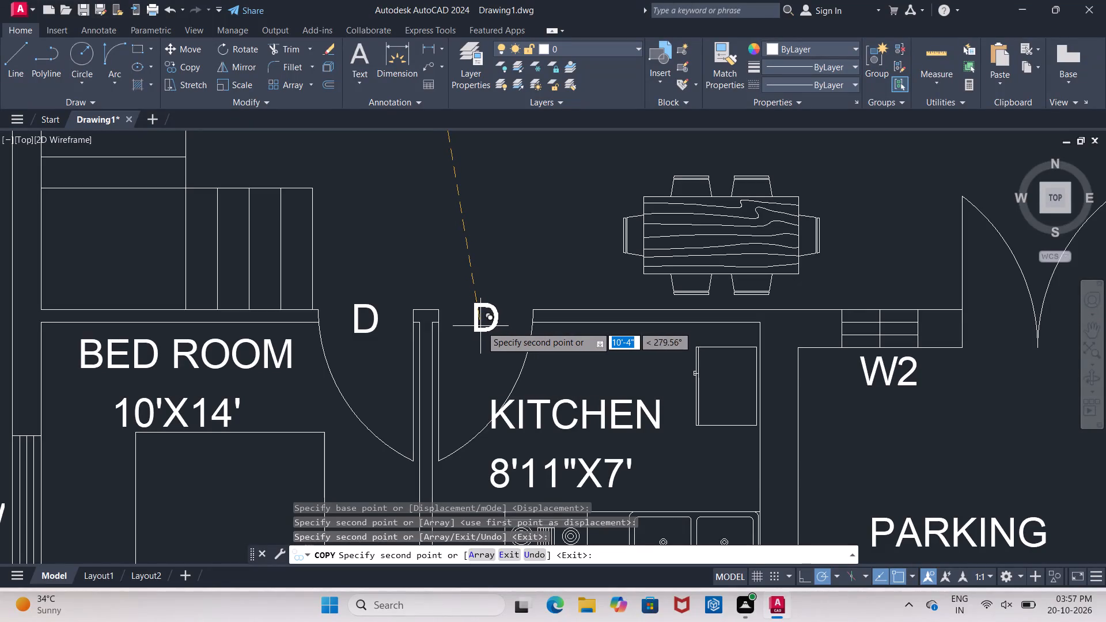
# Place copies of the D label in the kitchen's door opening and on both leaves of the double door beside the parking.
pyautogui.click(482, 326)
pyautogui.scroll(-2, 302, 295)
pyautogui.scroll(4, 604, 317)
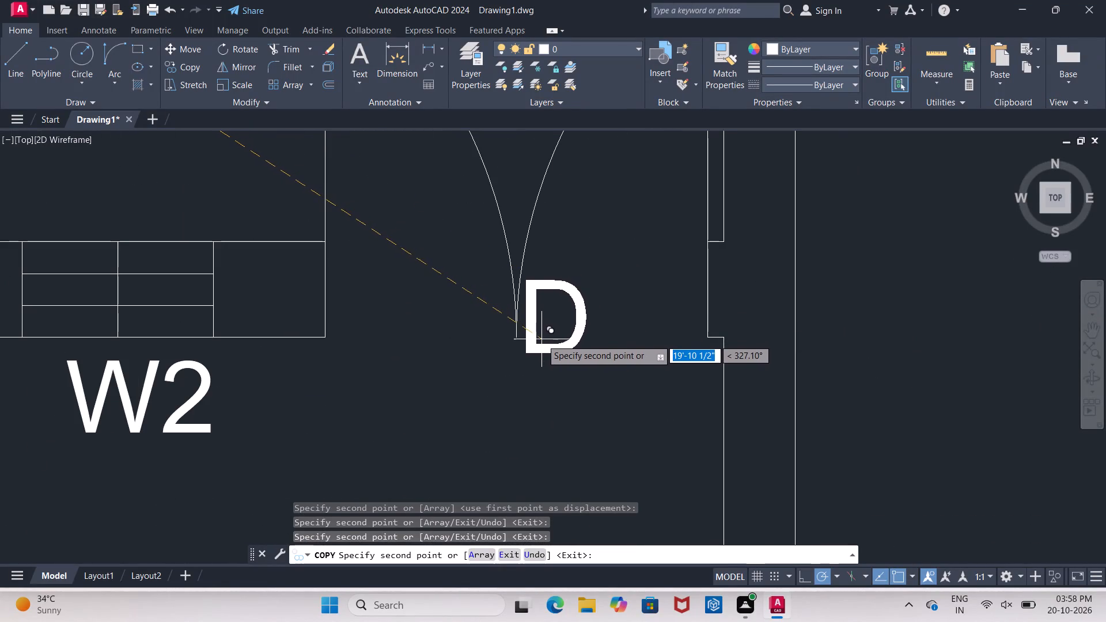
pyautogui.scroll(-2, 580, 299)
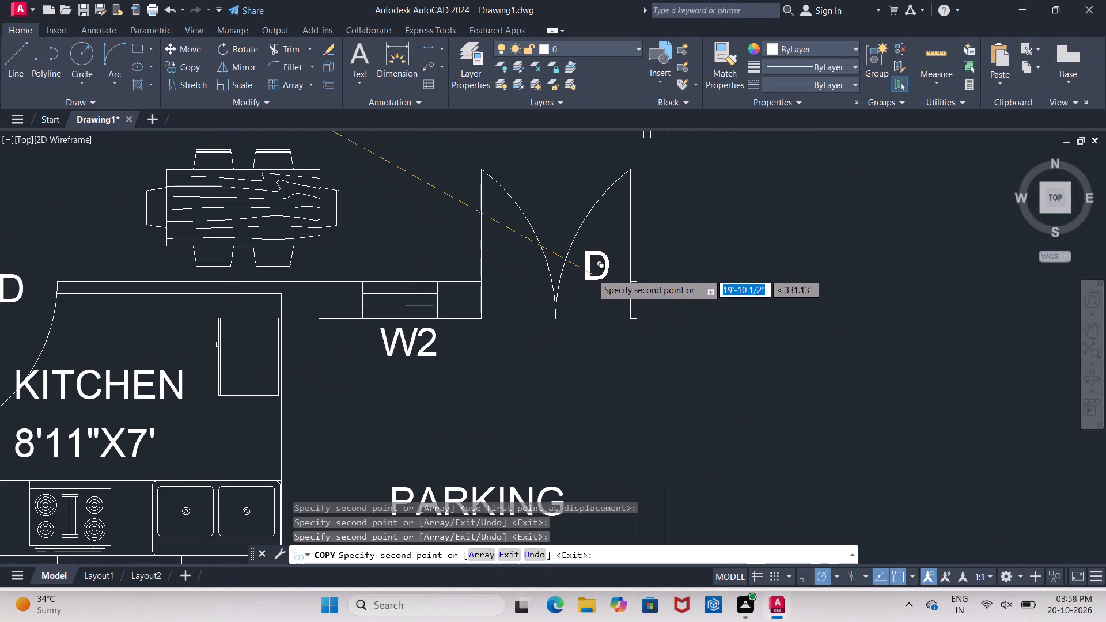
pyautogui.click(587, 306)
pyautogui.click(517, 308)
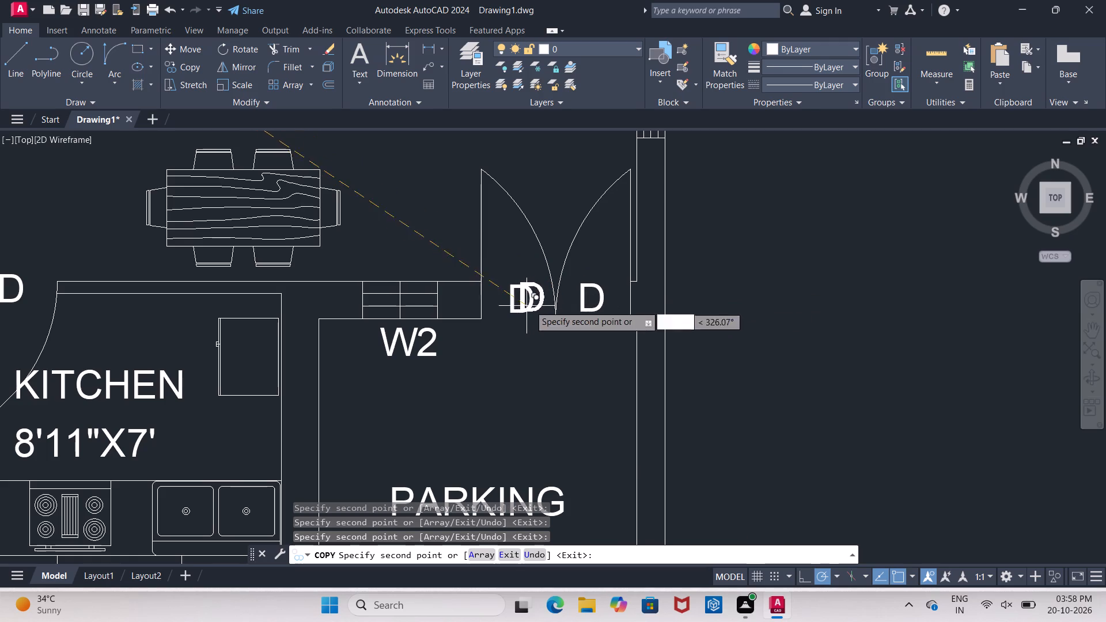
pyautogui.press('Escape')
# Change the D label at the lower 10'X14' bedroom's door to D1.
pyautogui.scroll(-2, 434, 333)
pyautogui.scroll(2, 210, 324)
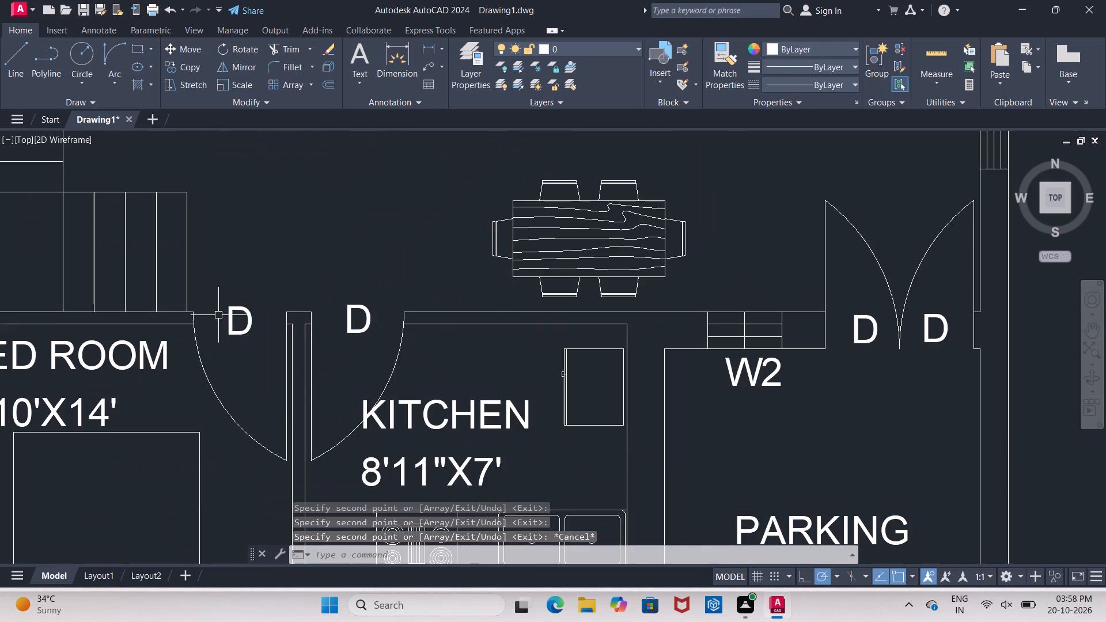
pyautogui.scroll(-1, 260, 371)
pyautogui.click(247, 342)
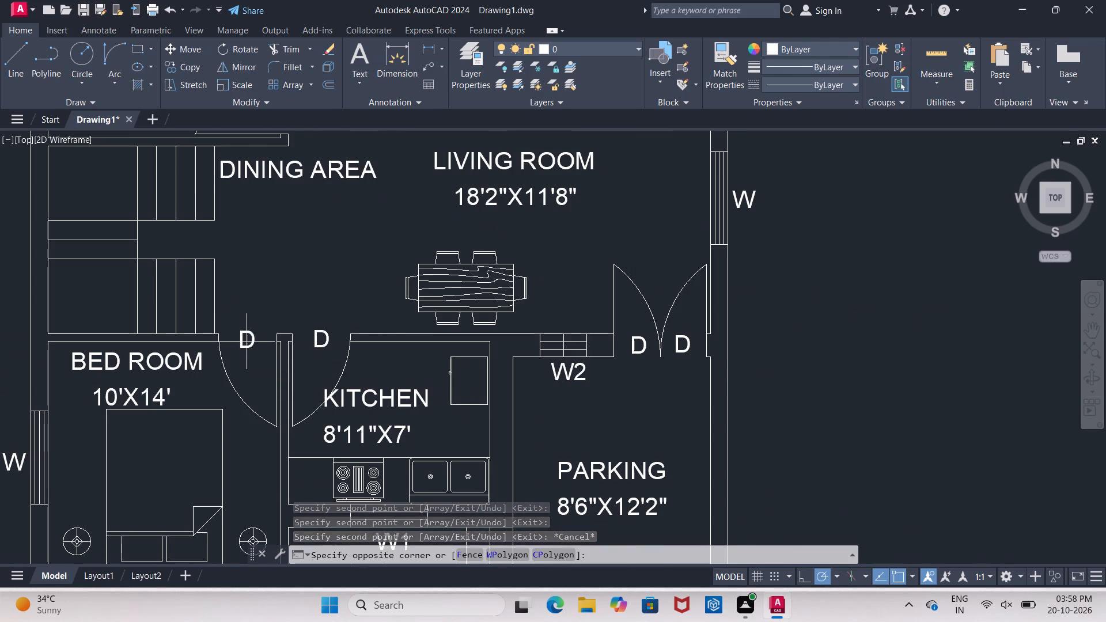
pyautogui.press('Escape')
pyautogui.rightClick(247, 342)
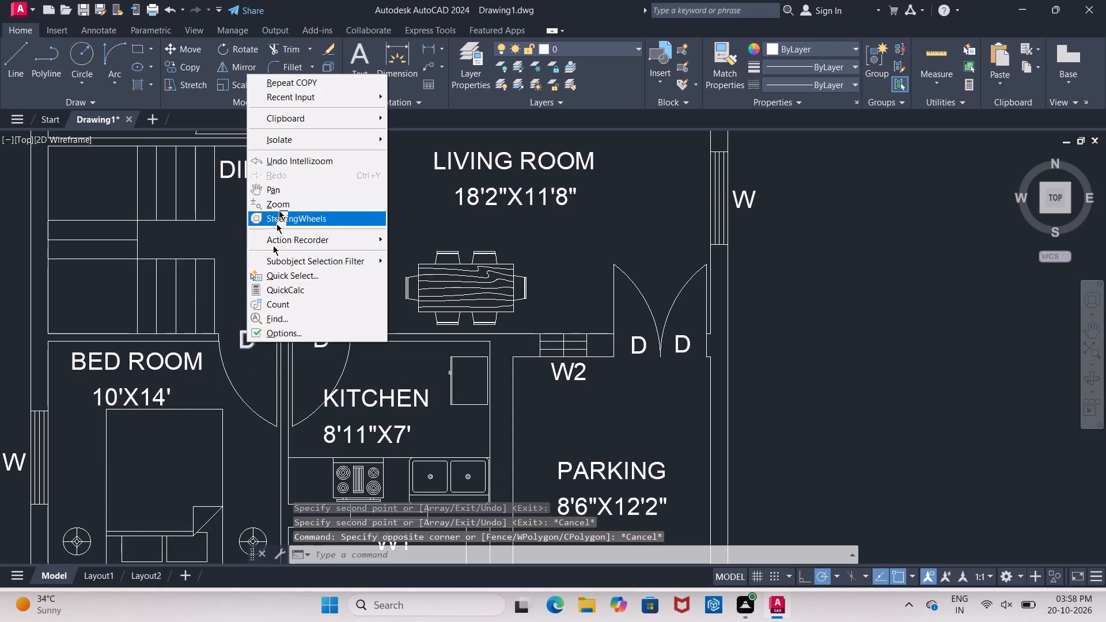
pyautogui.press('Escape')
pyautogui.click(244, 336)
pyautogui.rightClick(247, 331)
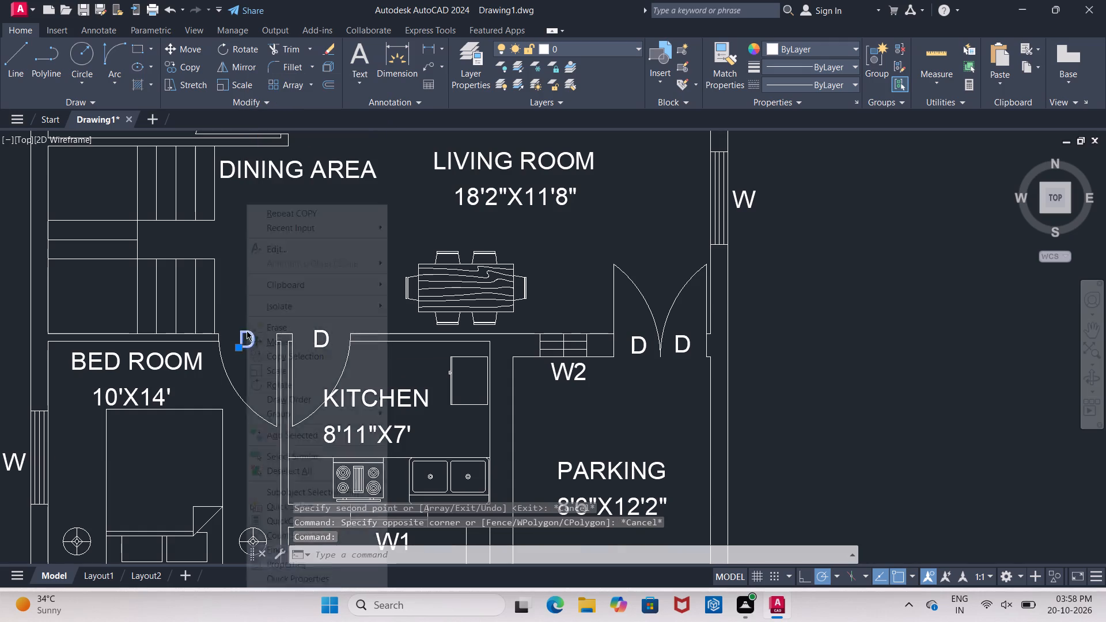
pyautogui.click(292, 251)
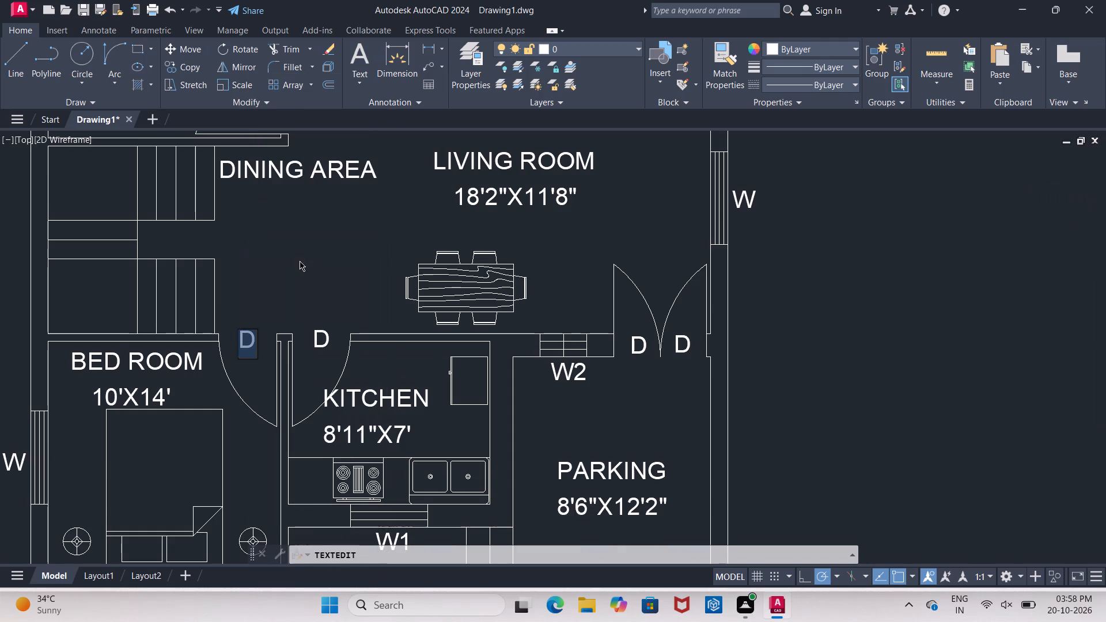
pyautogui.click(257, 341)
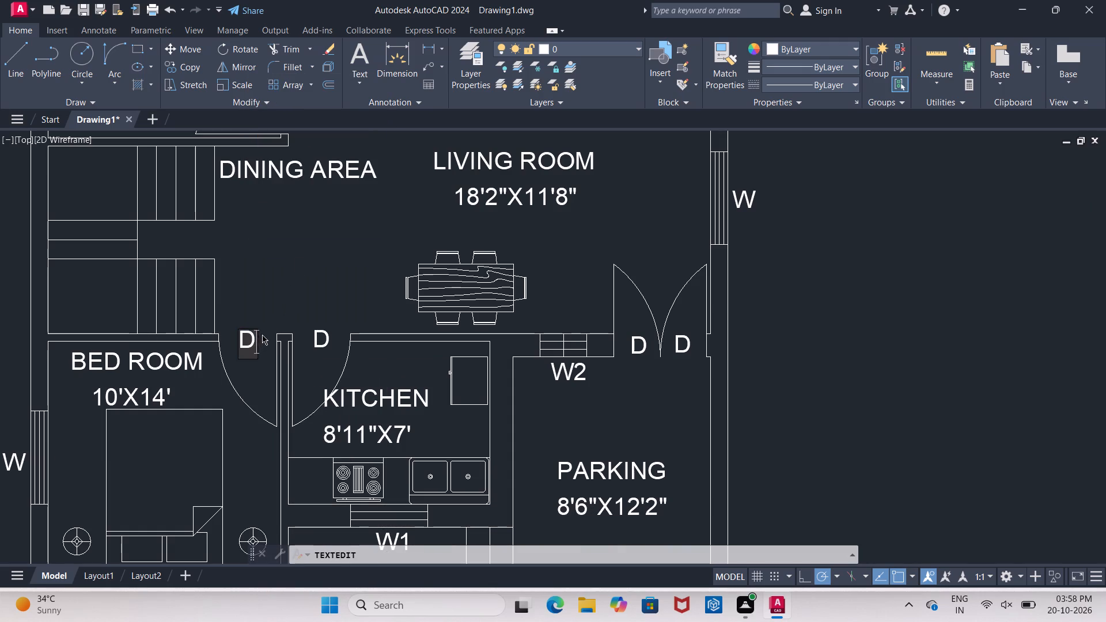
pyautogui.press('1')
pyautogui.scroll(-3, 259, 340)
pyautogui.scroll(4, 259, 291)
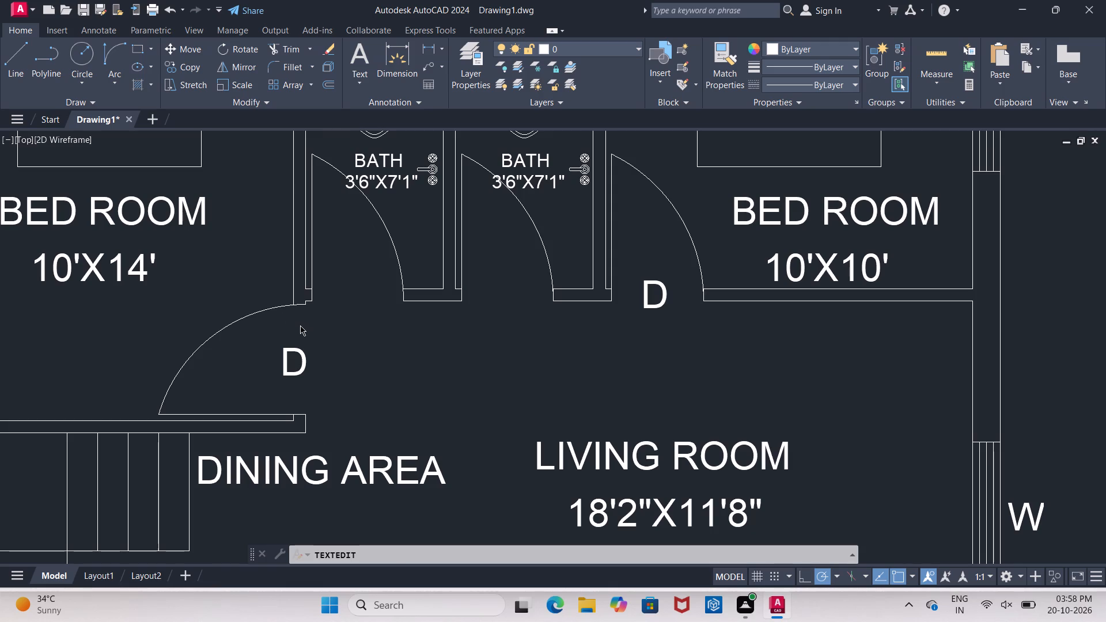
pyautogui.click(336, 335)
# Change the D labels at the upper 10'X14' bedroom's door and the 10'X10' bedroom's door to D1.
pyautogui.click(287, 367)
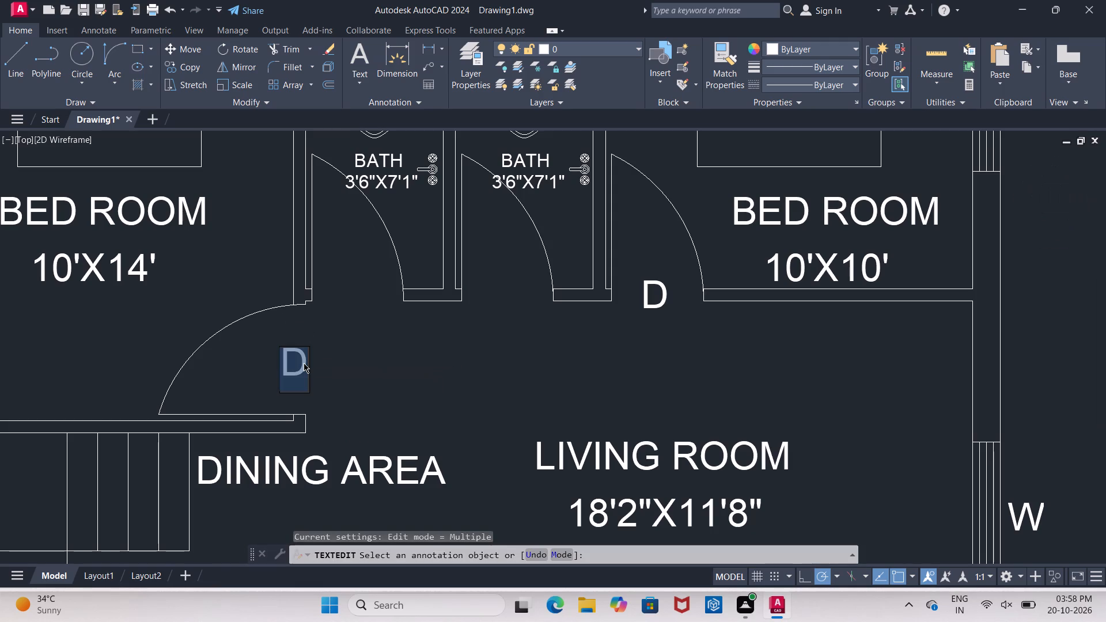
pyautogui.click(304, 363)
pyautogui.press('1')
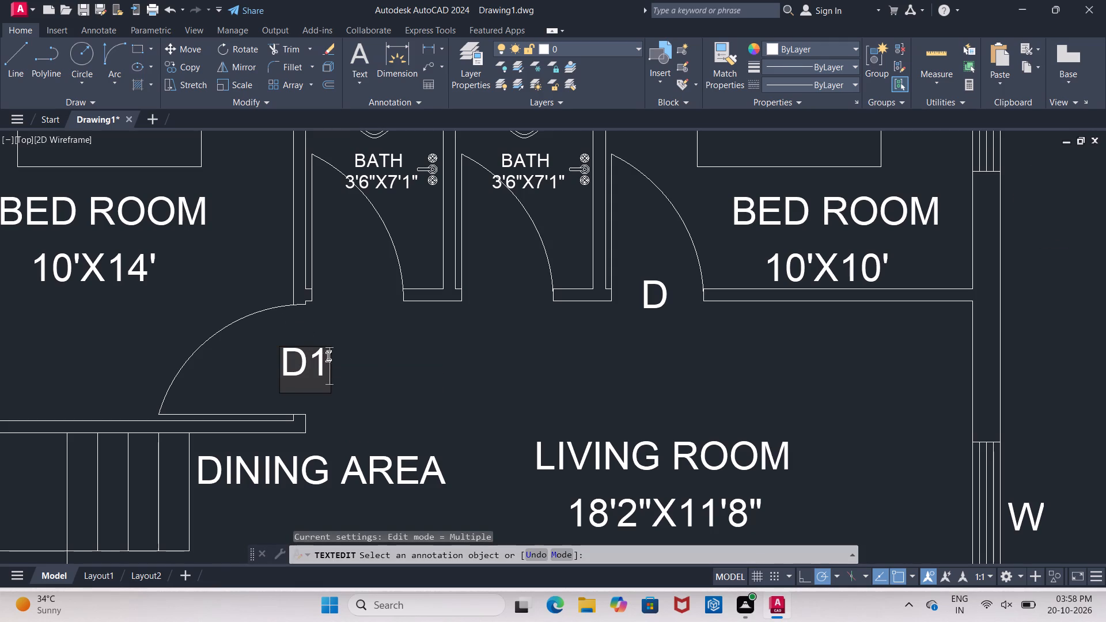
pyautogui.click(354, 339)
pyautogui.scroll(-2, 222, 329)
pyautogui.scroll(2, 393, 321)
pyautogui.click(405, 336)
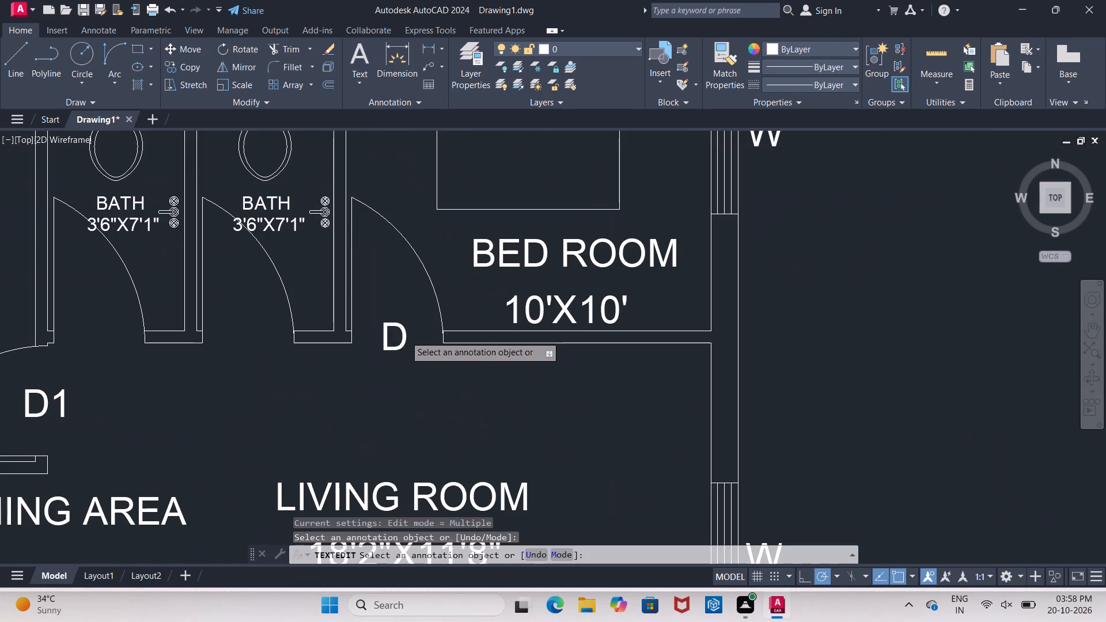
pyautogui.click(409, 335)
pyautogui.press('1')
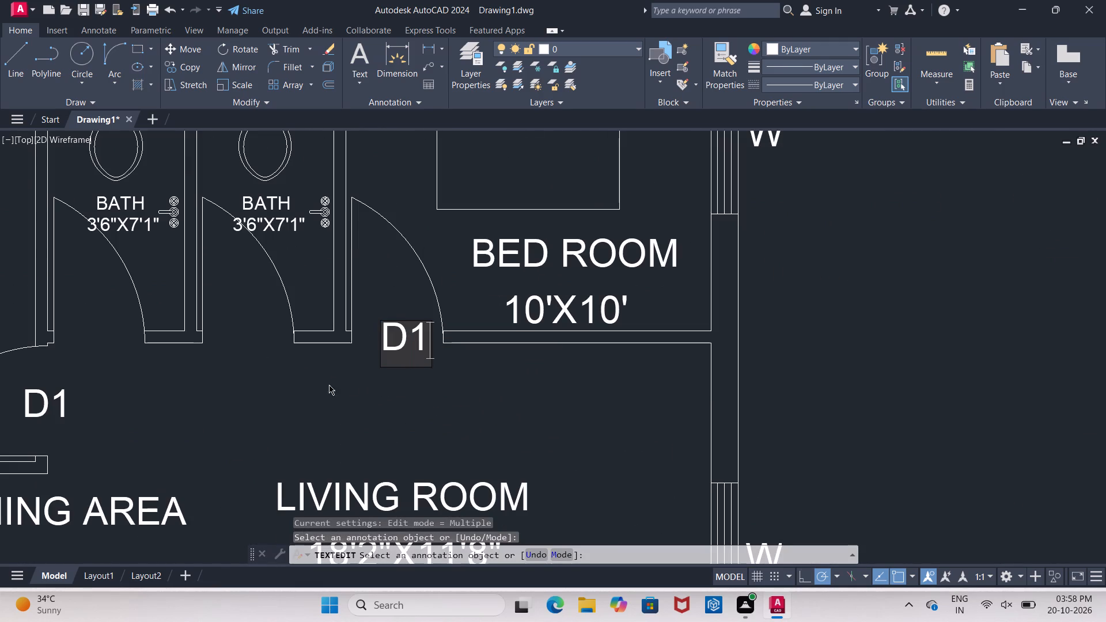
pyautogui.click(329, 385)
# Change the D label at the kitchen's door to D2 and finish text editing.
pyautogui.scroll(-3, 309, 263)
pyautogui.scroll(2, 293, 306)
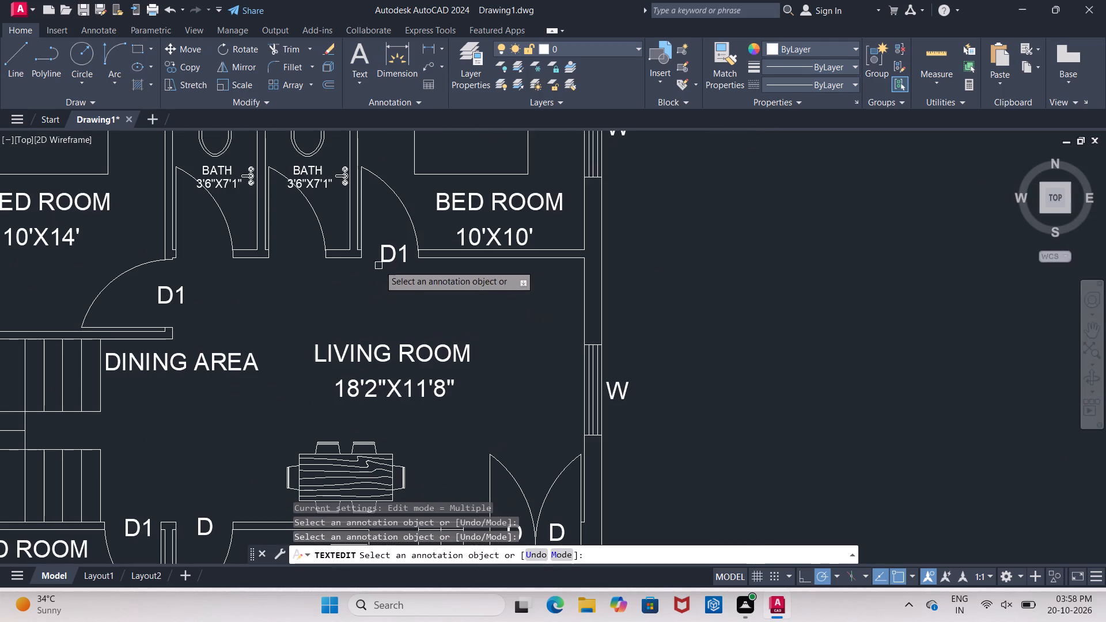
pyautogui.scroll(-2, 339, 259)
pyautogui.scroll(3, 295, 350)
pyautogui.click(269, 404)
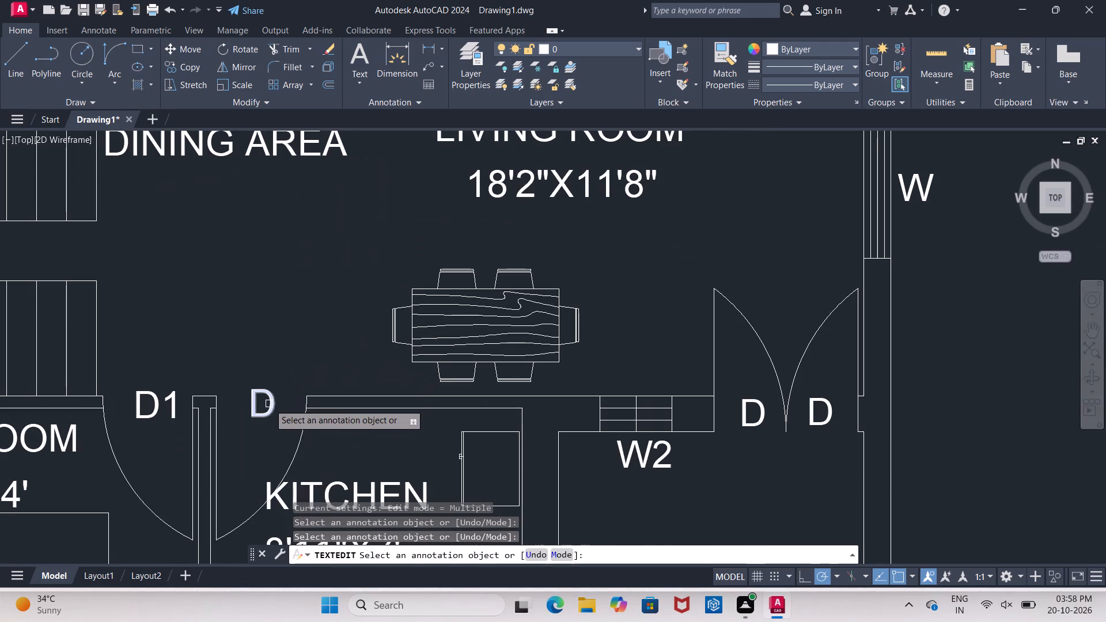
pyautogui.click(276, 403)
pyautogui.press('2')
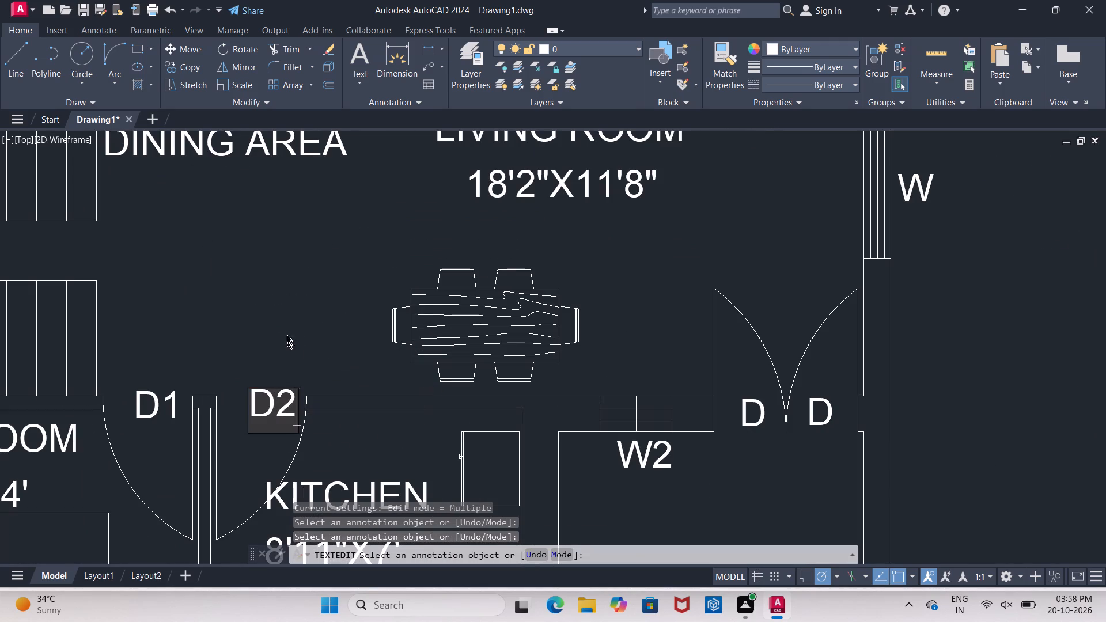
pyautogui.click(287, 333)
pyautogui.scroll(-2, 281, 356)
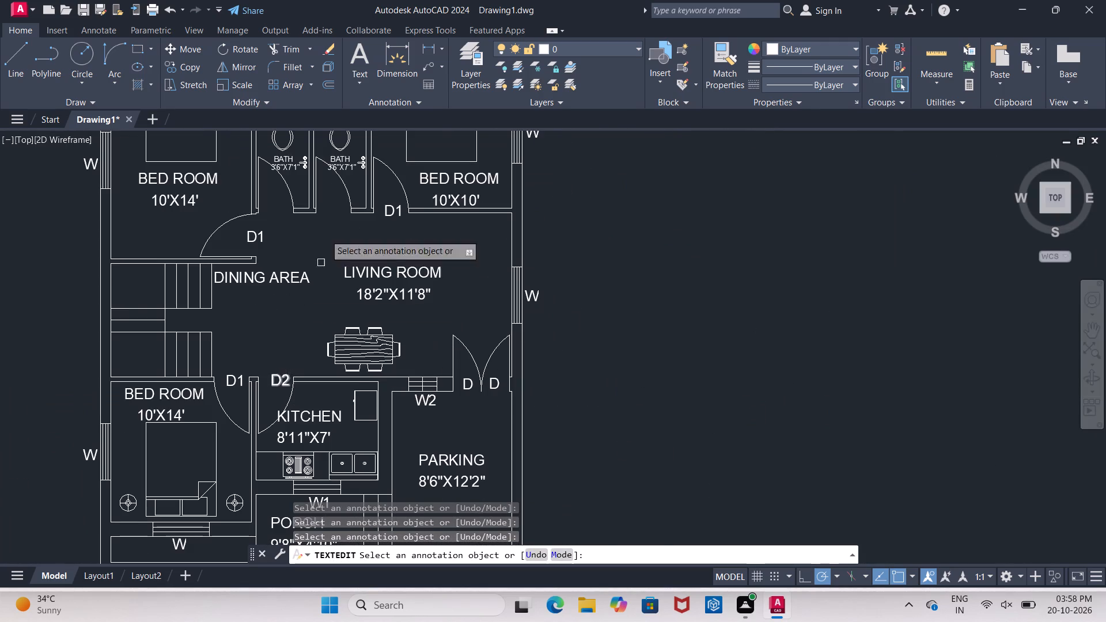
pyautogui.scroll(3, 267, 384)
pyautogui.press('Escape')
# Shift the kitchen door's D2 label about 3 1/2" horizontally to the left within its opening.
pyautogui.click(293, 378)
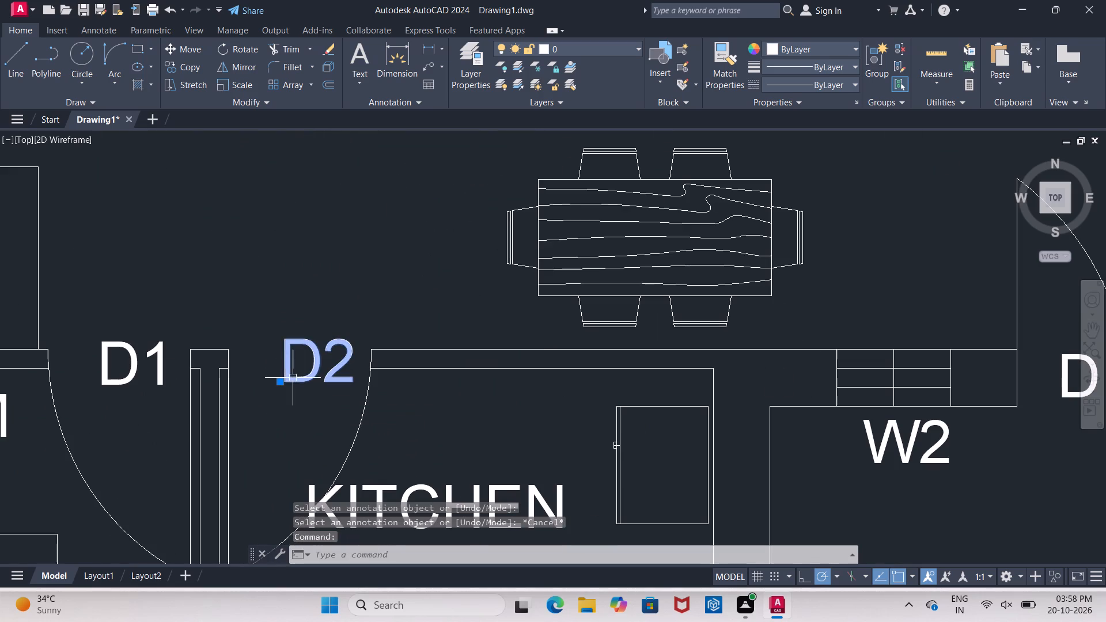
pyautogui.click(279, 385)
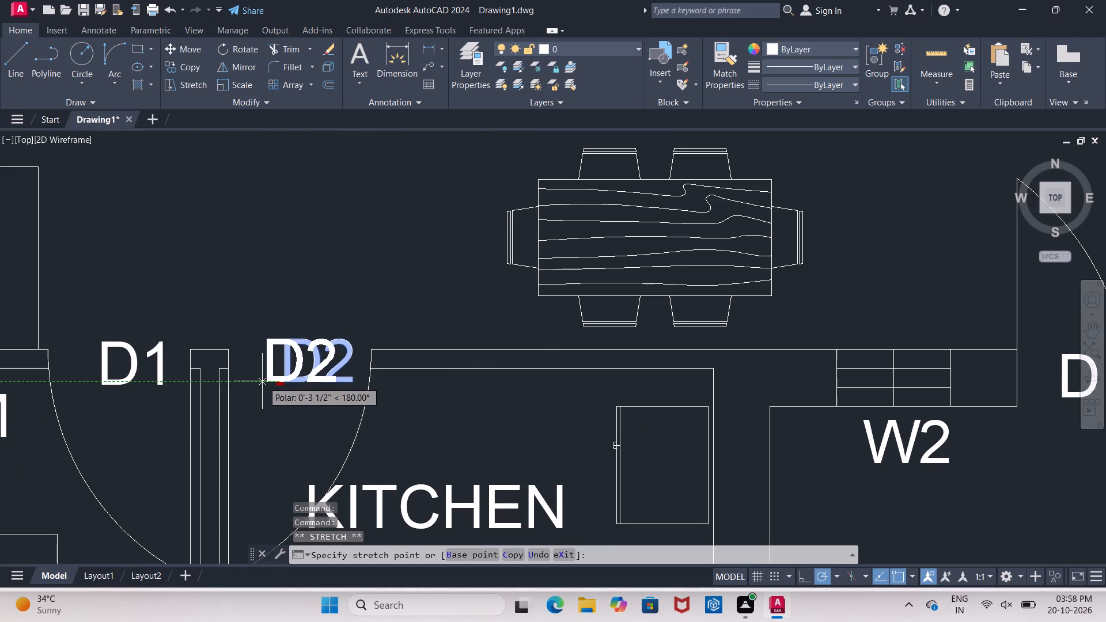
pyautogui.click(262, 381)
pyautogui.press('Escape')
# Copy the upper 10'X14' bedroom's D1 label to both bath door openings, the nearer copy about 2'-3 1/2" away.
pyautogui.scroll(-3, 292, 276)
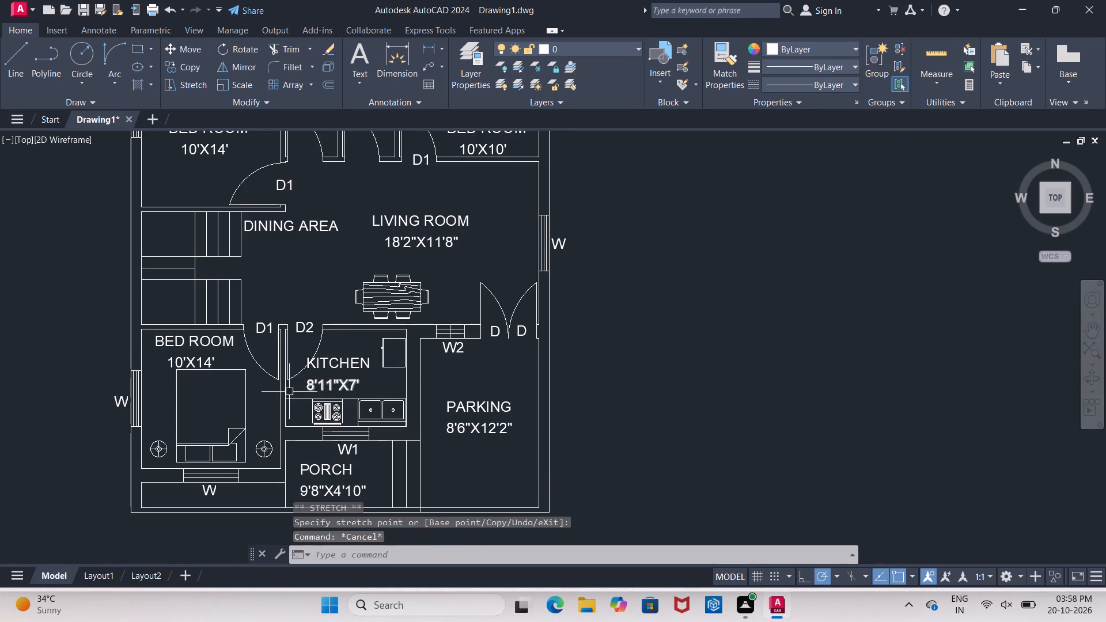
pyautogui.scroll(3, 284, 182)
pyautogui.click(281, 182)
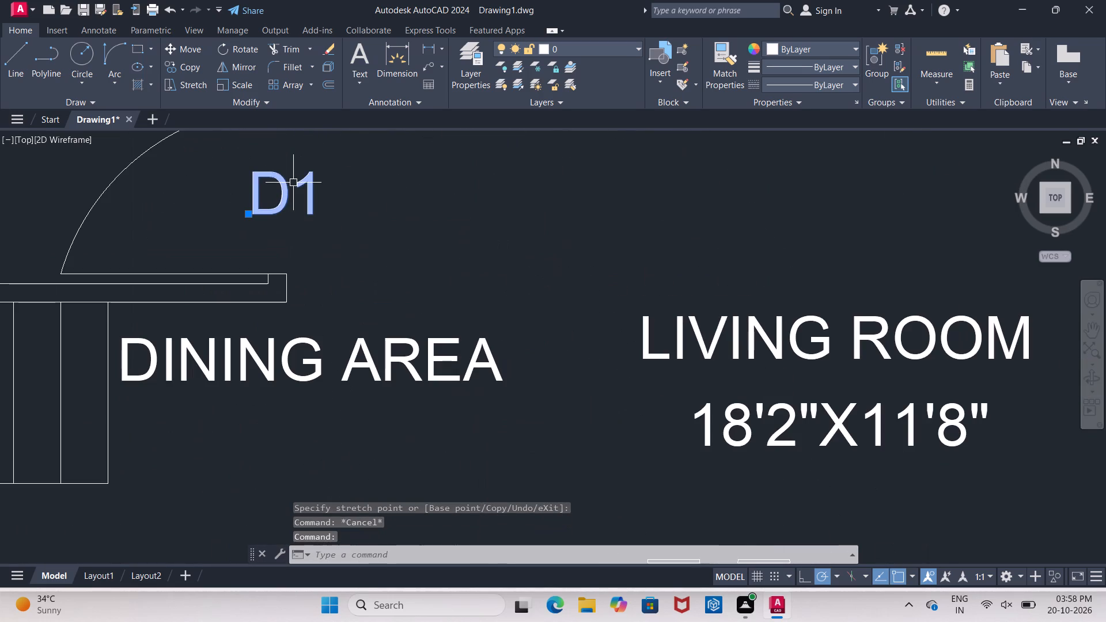
pyautogui.press('c')
pyautogui.click(340, 232)
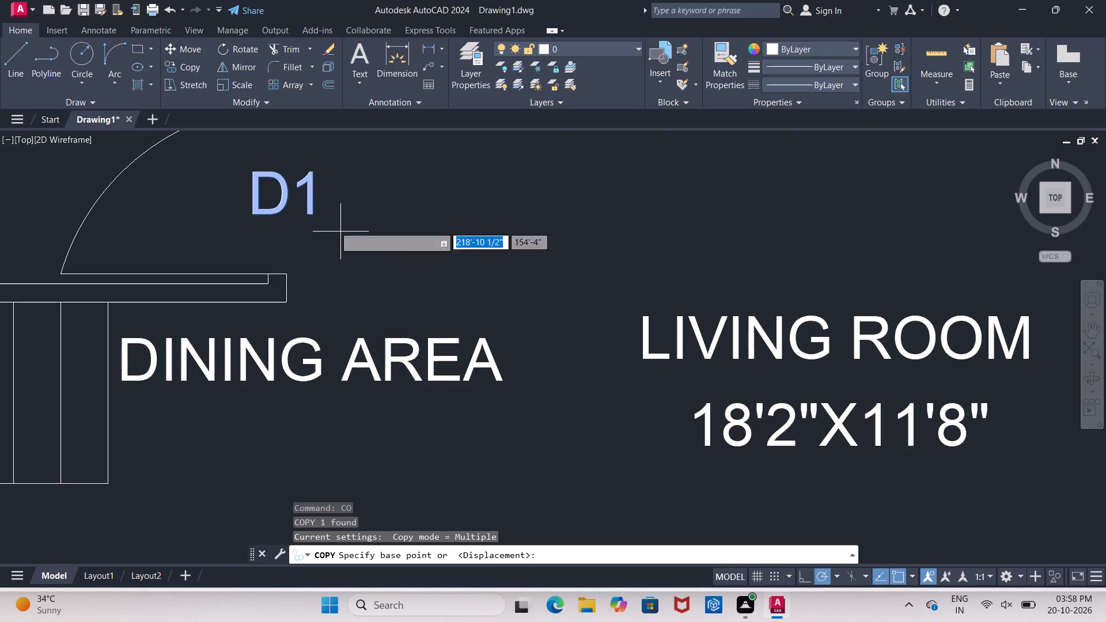
pyautogui.scroll(-2, 285, 278)
pyautogui.scroll(4, 289, 261)
pyautogui.scroll(-6, 269, 224)
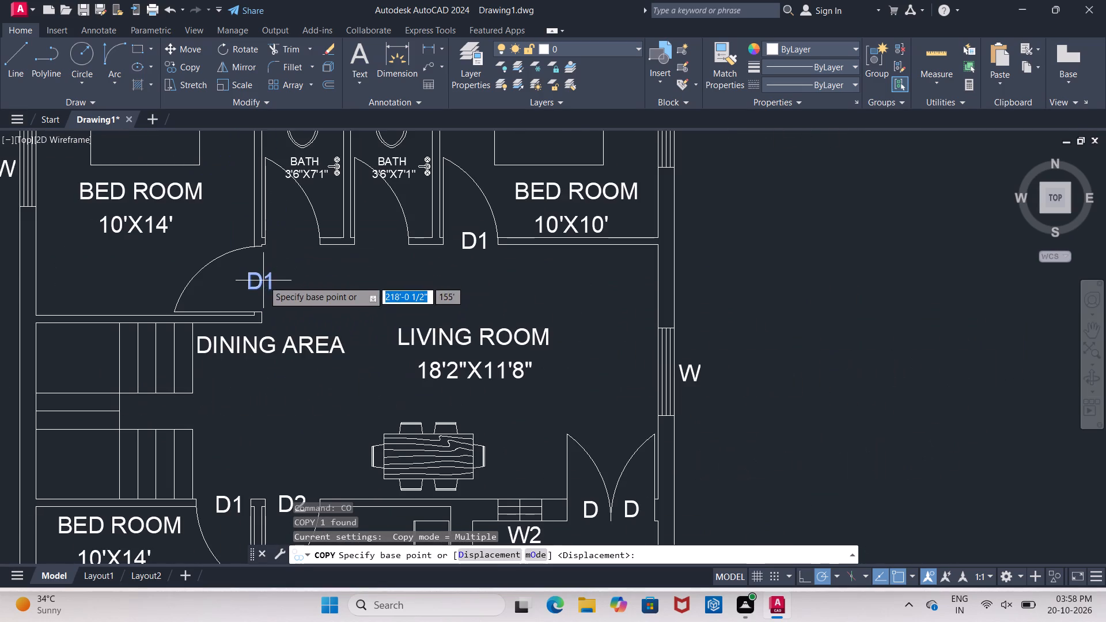
pyautogui.click(263, 282)
pyautogui.scroll(4, 287, 244)
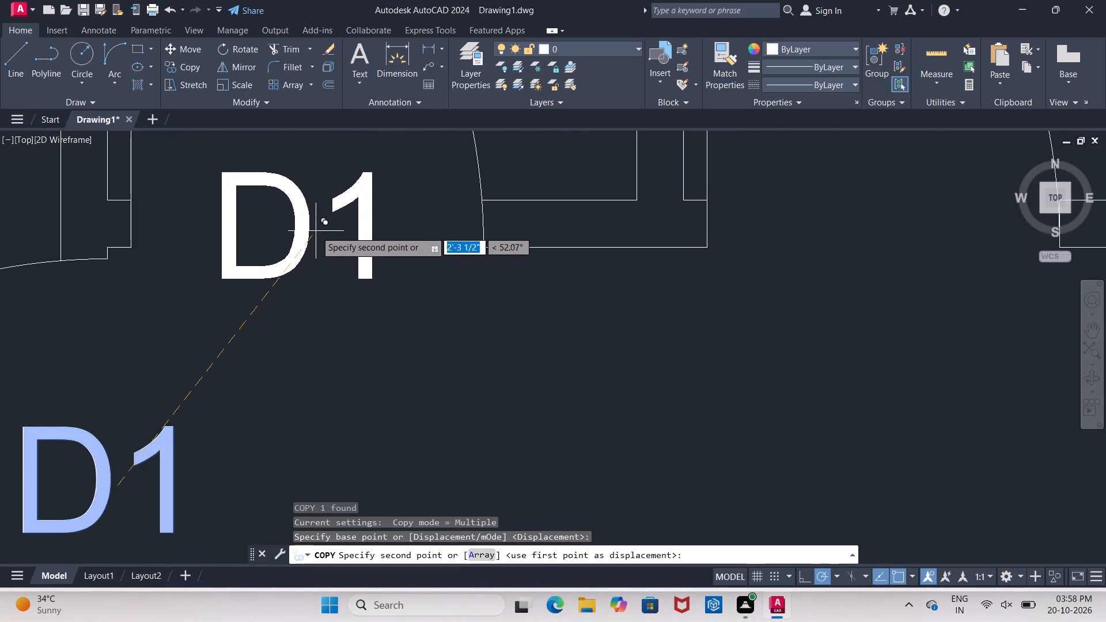
pyautogui.click(315, 229)
pyautogui.click(907, 219)
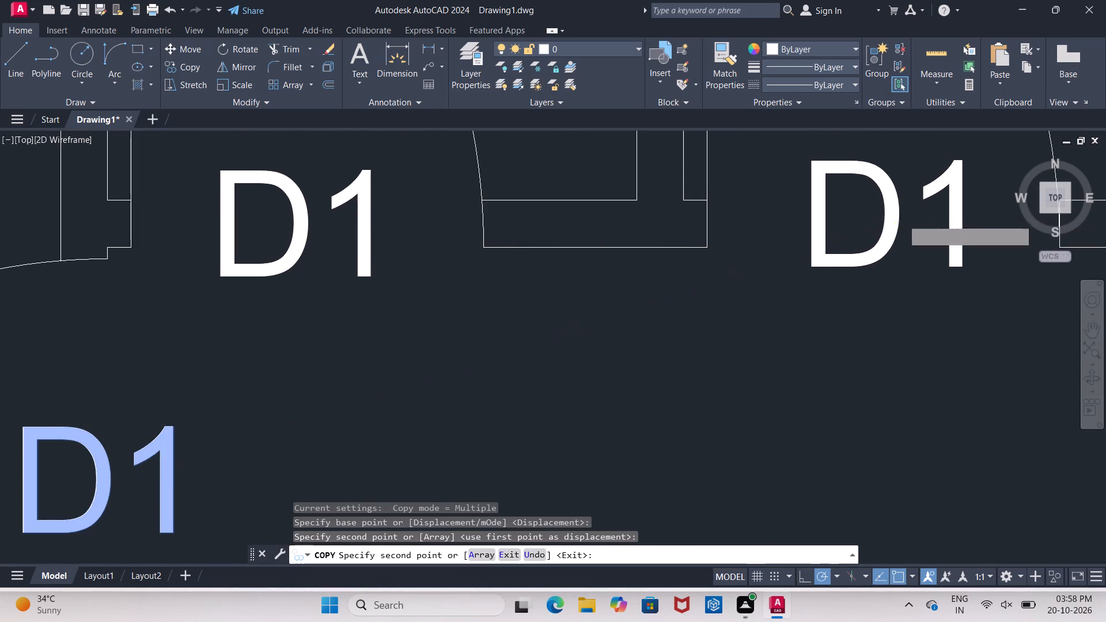
pyautogui.press('Escape')
# Change the copied D1 label at the left bath's door to D3.
pyautogui.click(367, 253)
pyautogui.press('Escape')
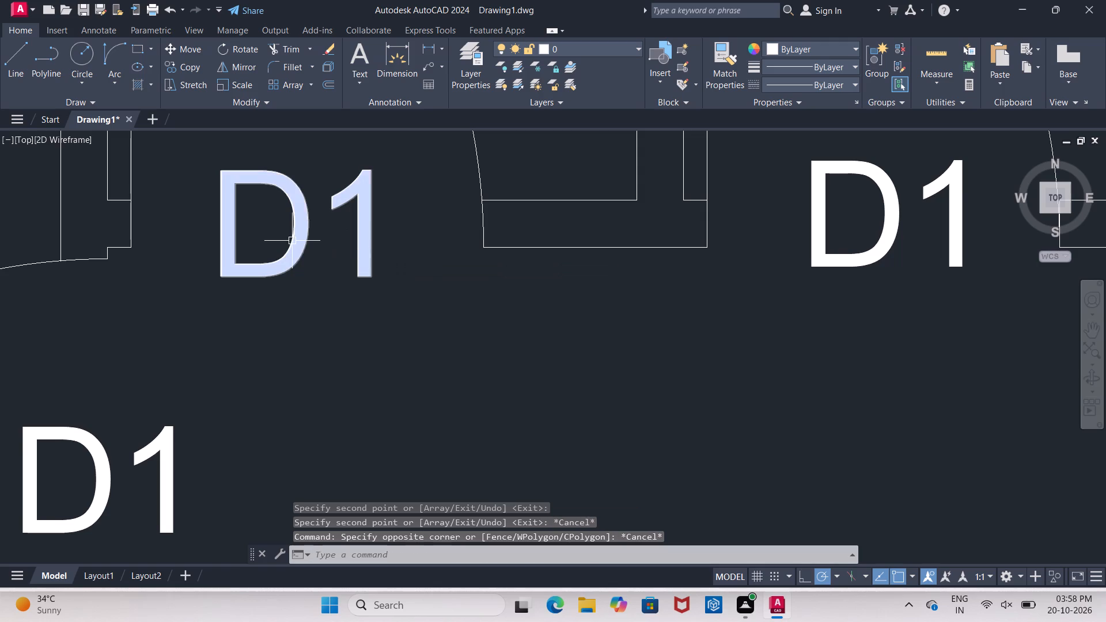
pyautogui.rightClick(291, 240)
pyautogui.press('Escape')
pyautogui.click(296, 236)
pyautogui.rightClick(296, 236)
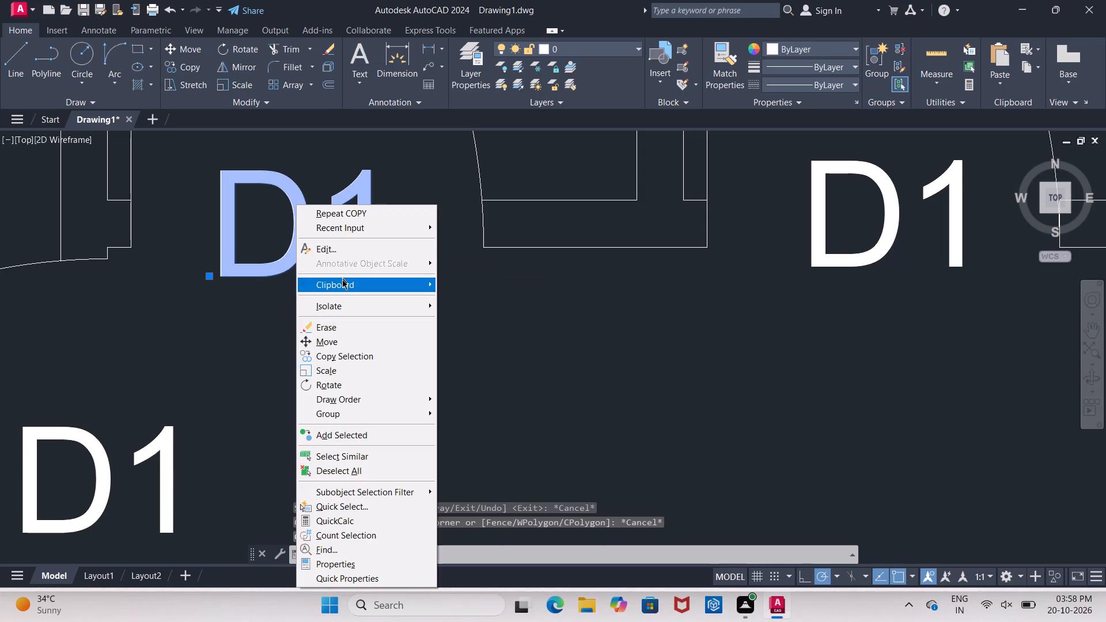
pyautogui.click(329, 251)
pyautogui.click(376, 259)
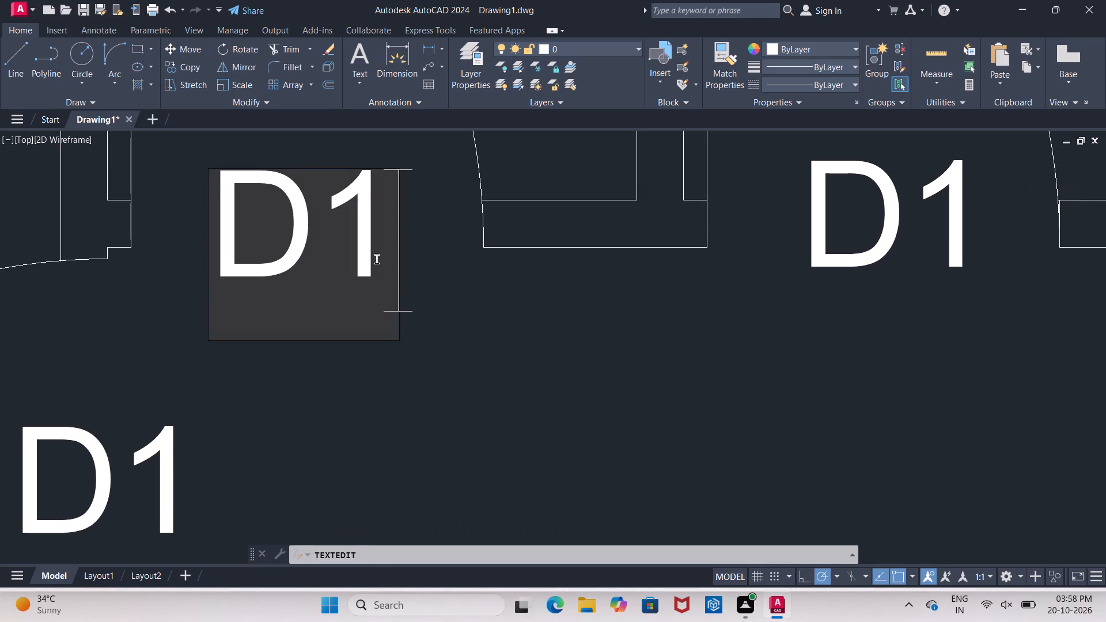
pyautogui.press('BackSpace')
pyautogui.press('3')
pyautogui.click(487, 321)
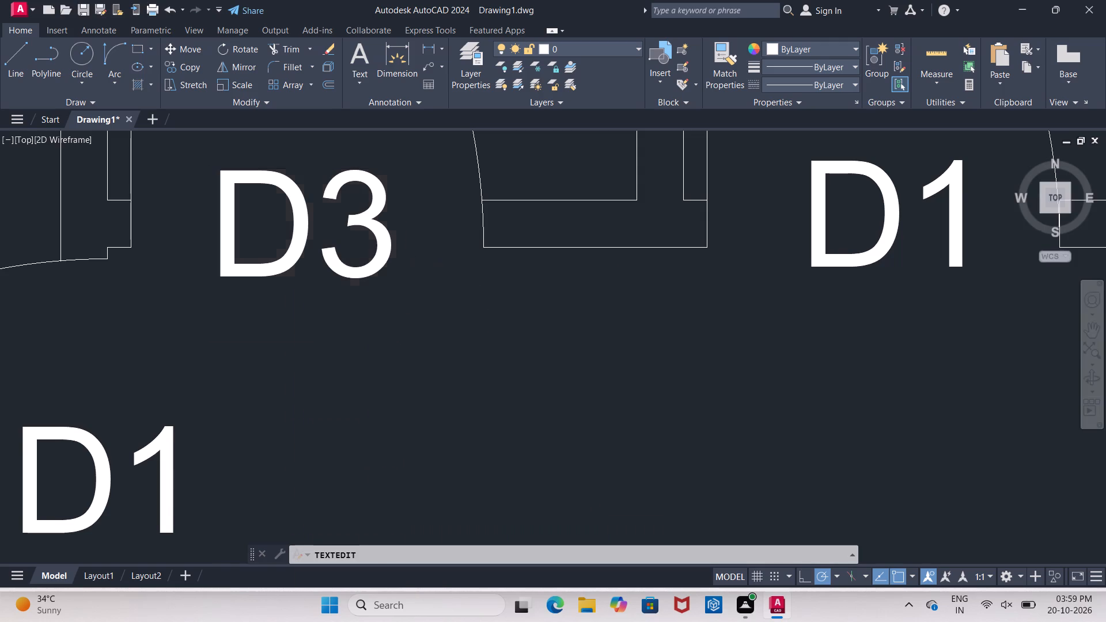
# Change the copied D1 label at the right bath's door to D3 and finish text editing.
pyautogui.click(825, 224)
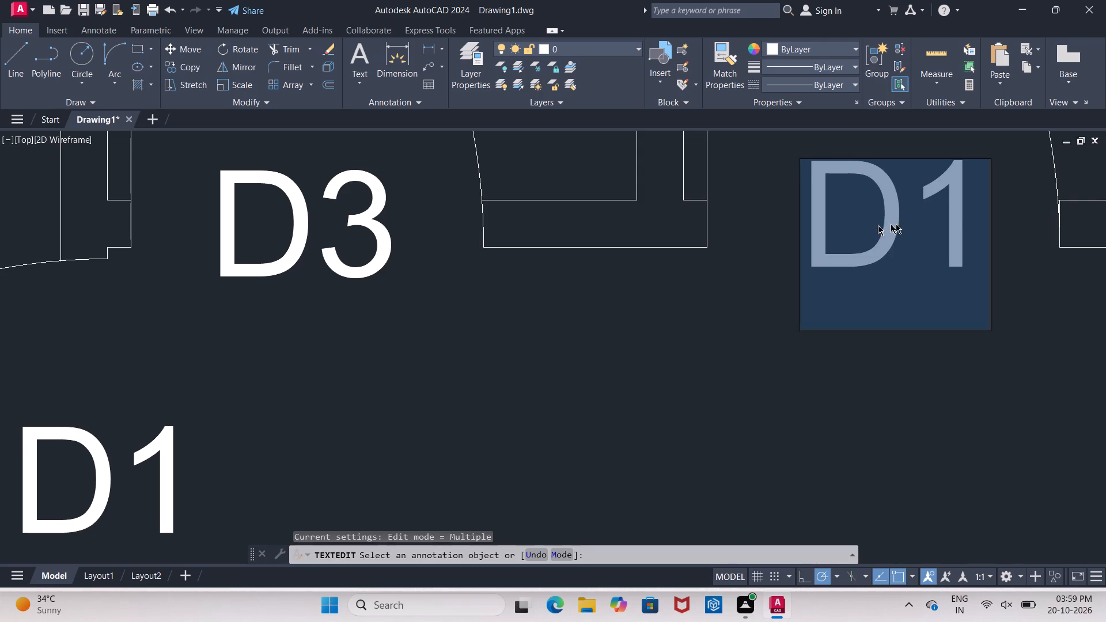
pyautogui.click(966, 204)
pyautogui.press('BackSpace')
pyautogui.press('3')
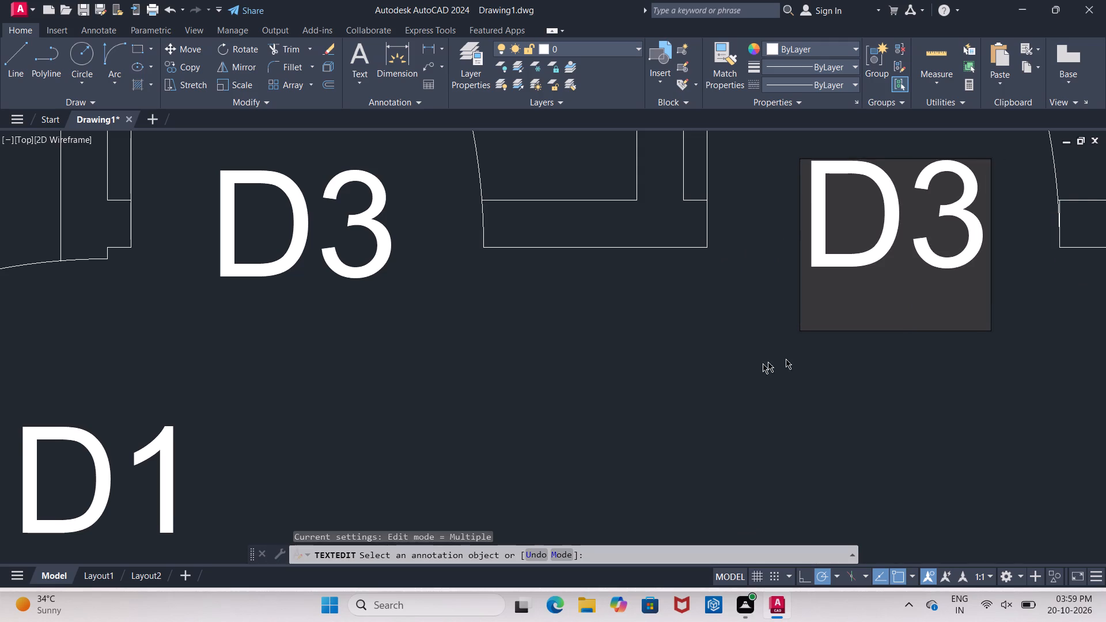
pyautogui.click(747, 364)
pyautogui.scroll(-5, 72, 246)
pyautogui.scroll(-3, 426, 287)
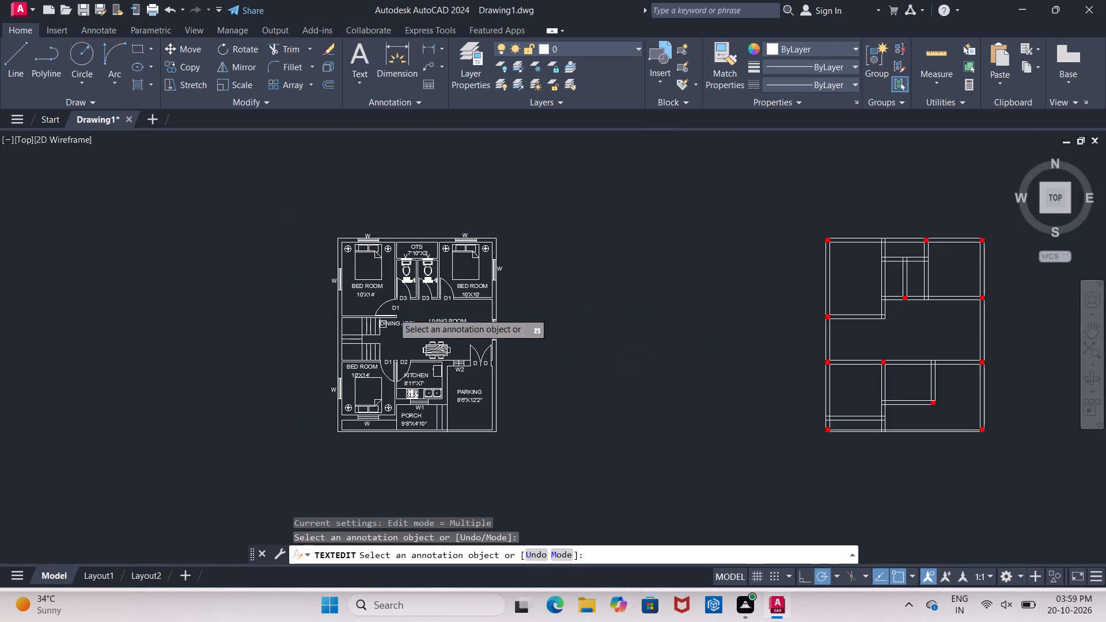
pyautogui.scroll(2, 484, 291)
pyautogui.press('Escape')
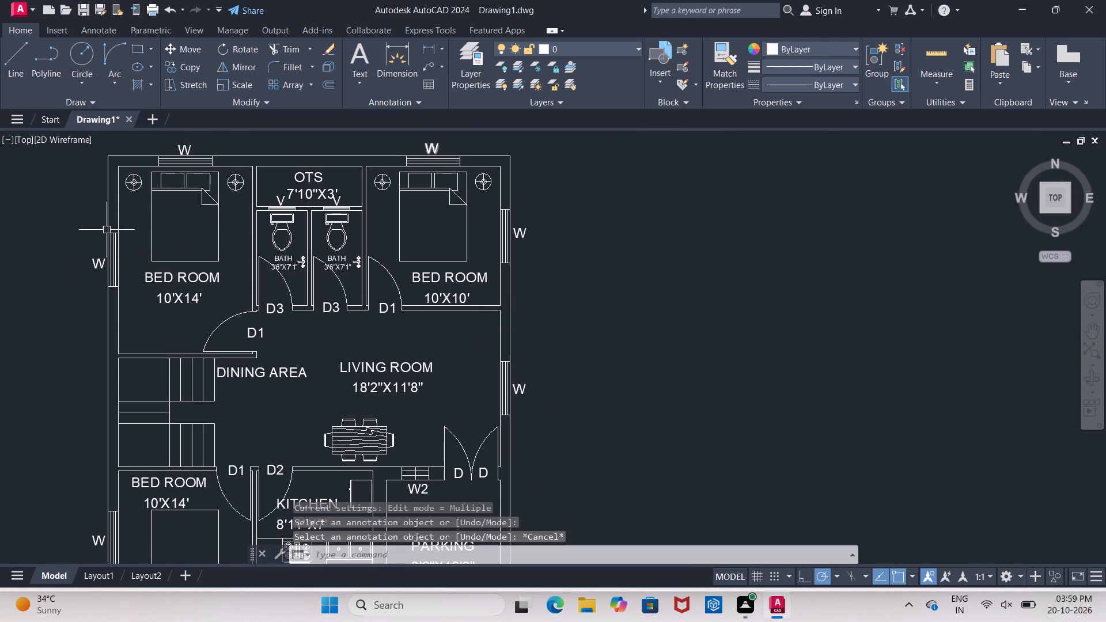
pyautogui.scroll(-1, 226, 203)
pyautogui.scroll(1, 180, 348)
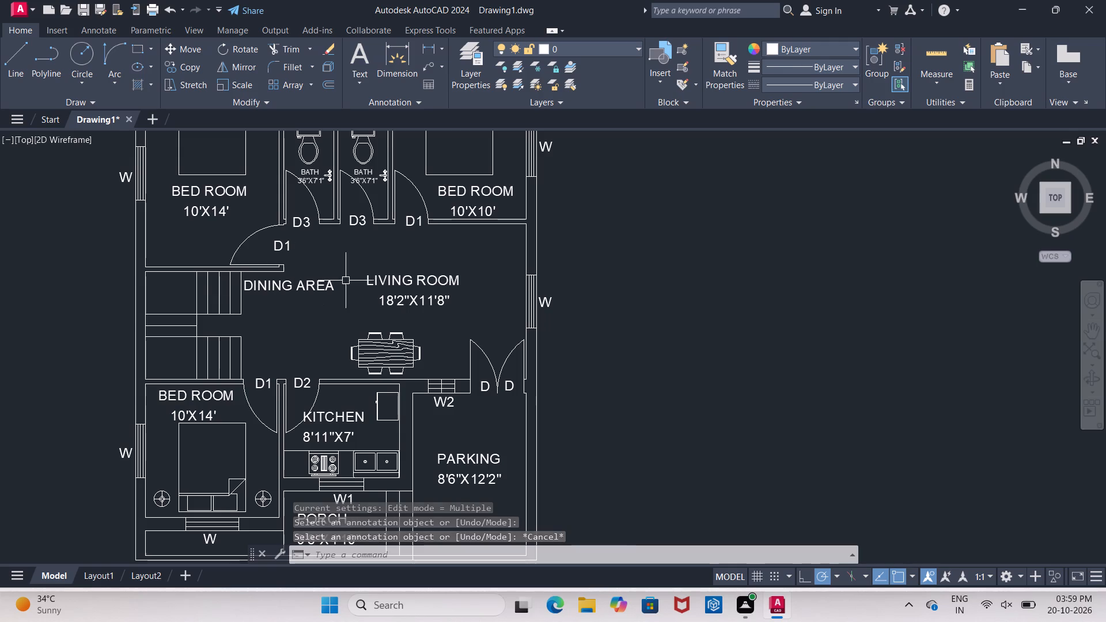
# Copy the double door's left D label down to the parking area's lower wall, about 11'-11 1/2" away.
pyautogui.scroll(-1, 323, 232)
pyautogui.scroll(1, 287, 374)
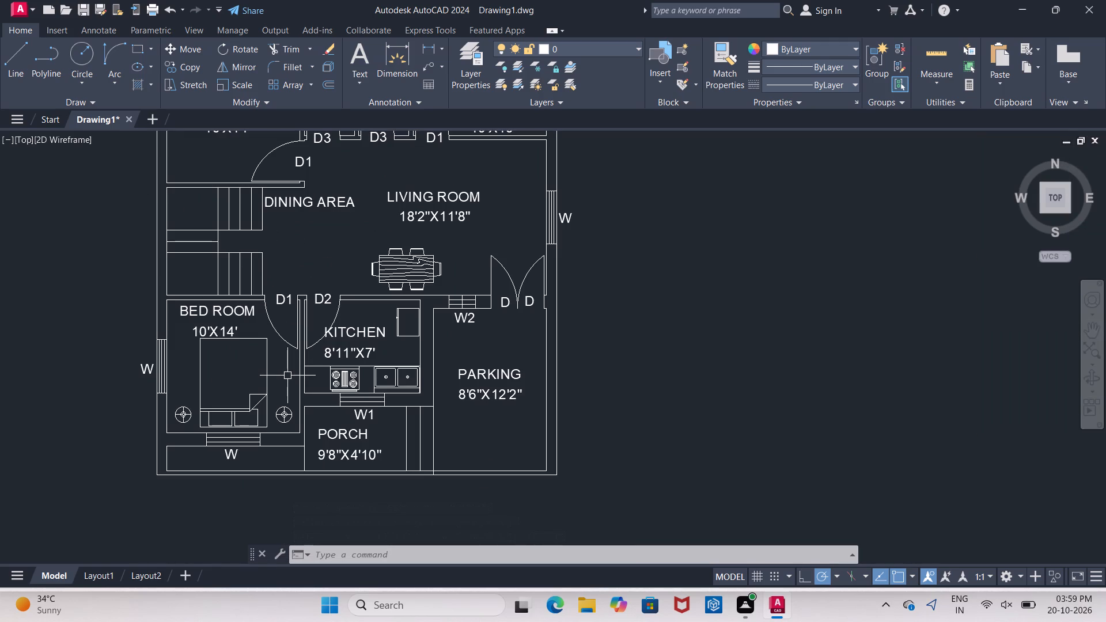
pyautogui.scroll(-1, 289, 406)
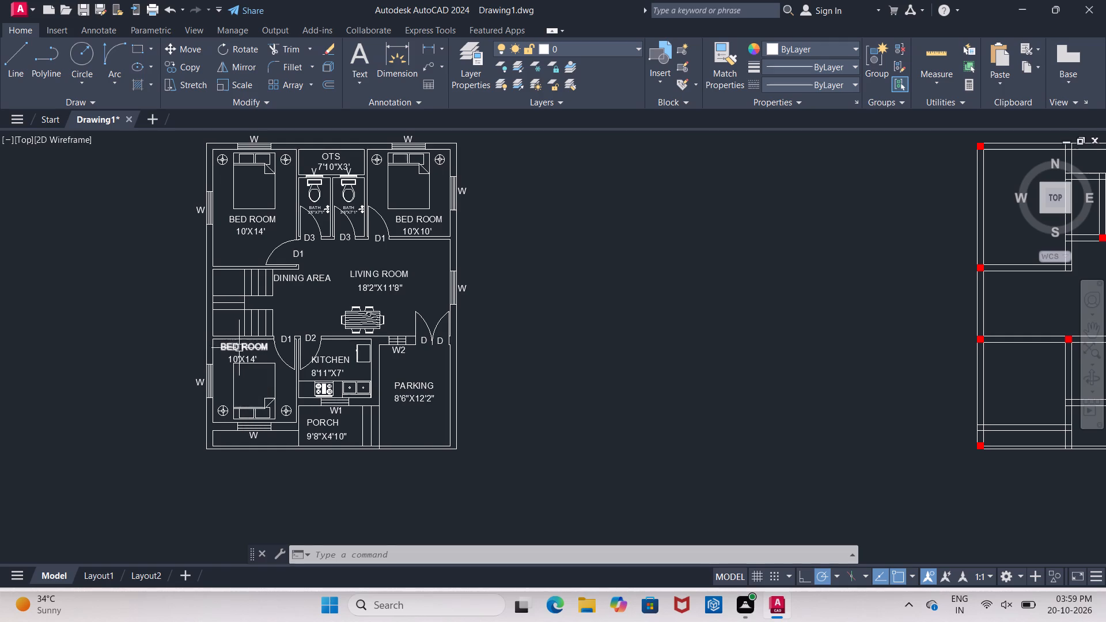
pyautogui.click(425, 346)
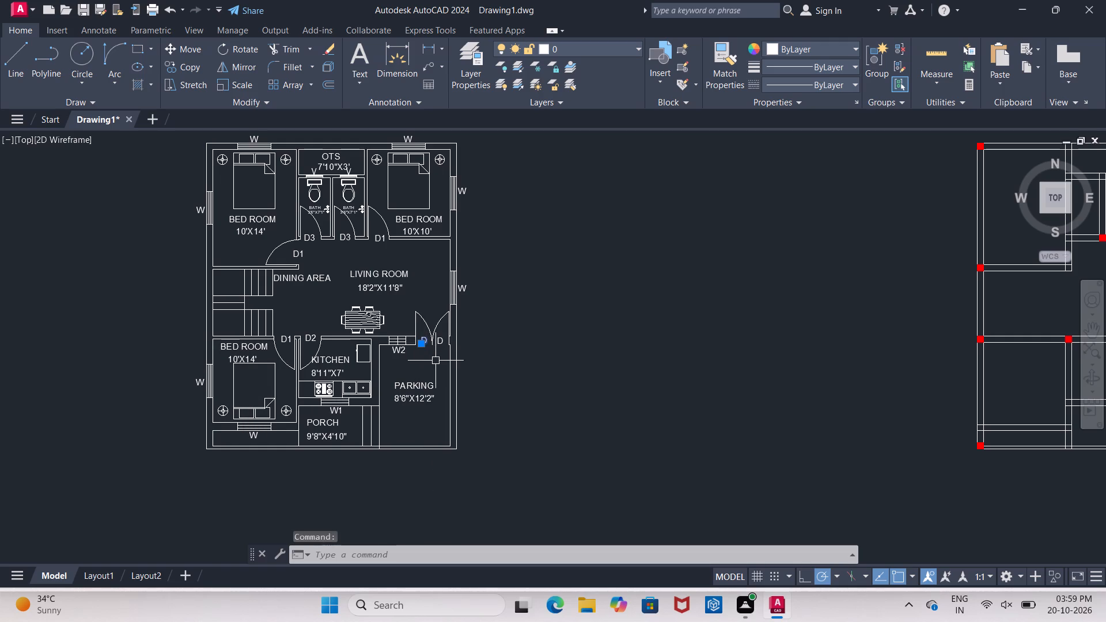
pyautogui.press('c')
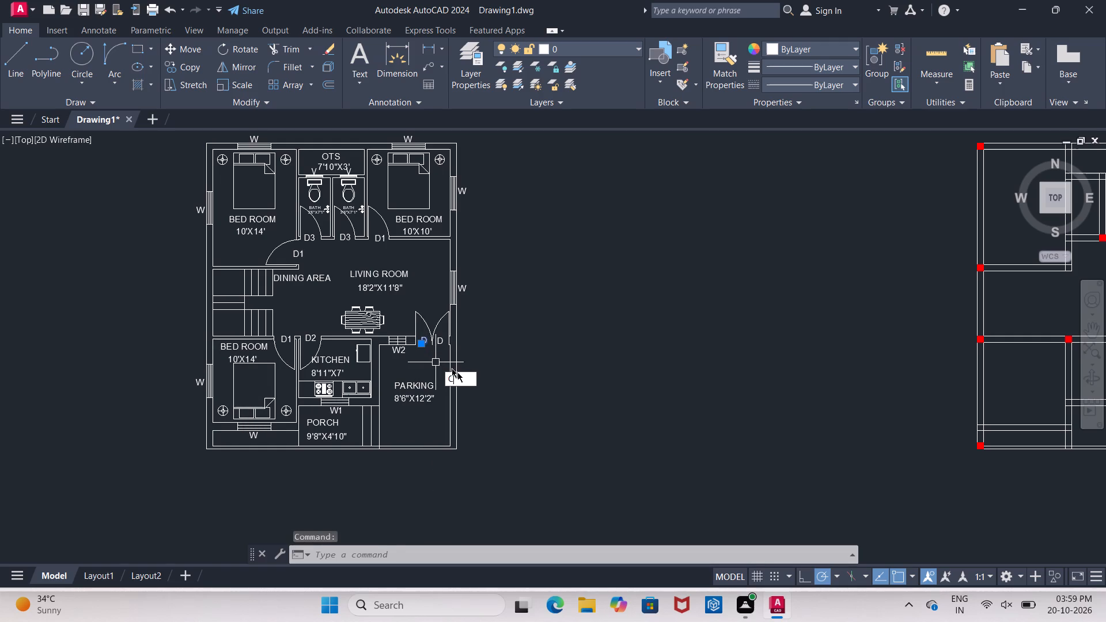
pyautogui.click(472, 408)
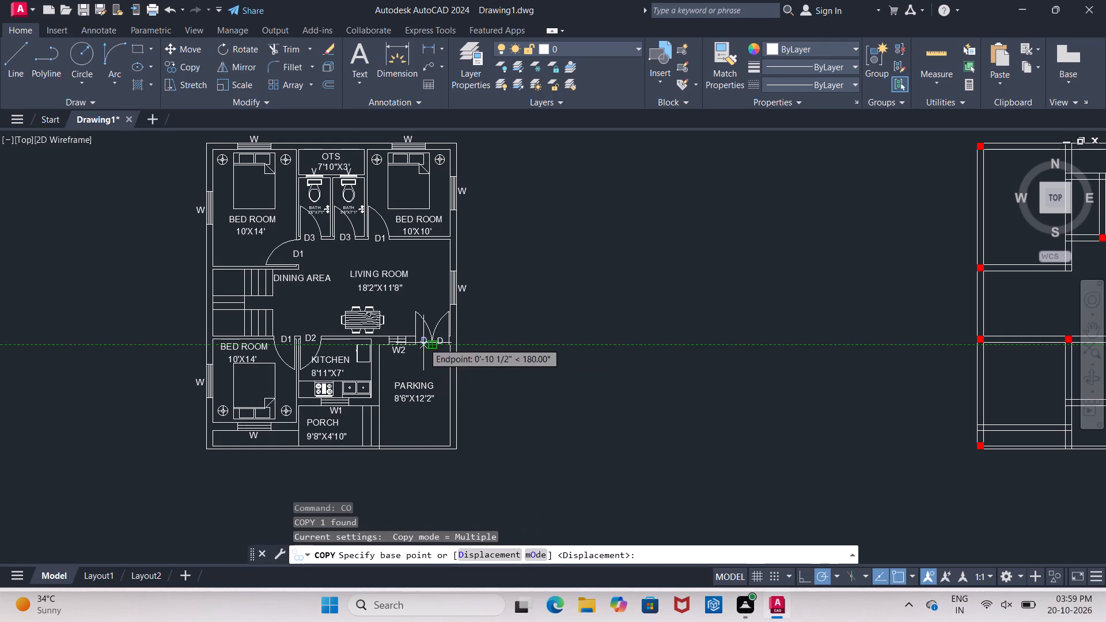
pyautogui.scroll(3, 422, 345)
pyautogui.click(421, 342)
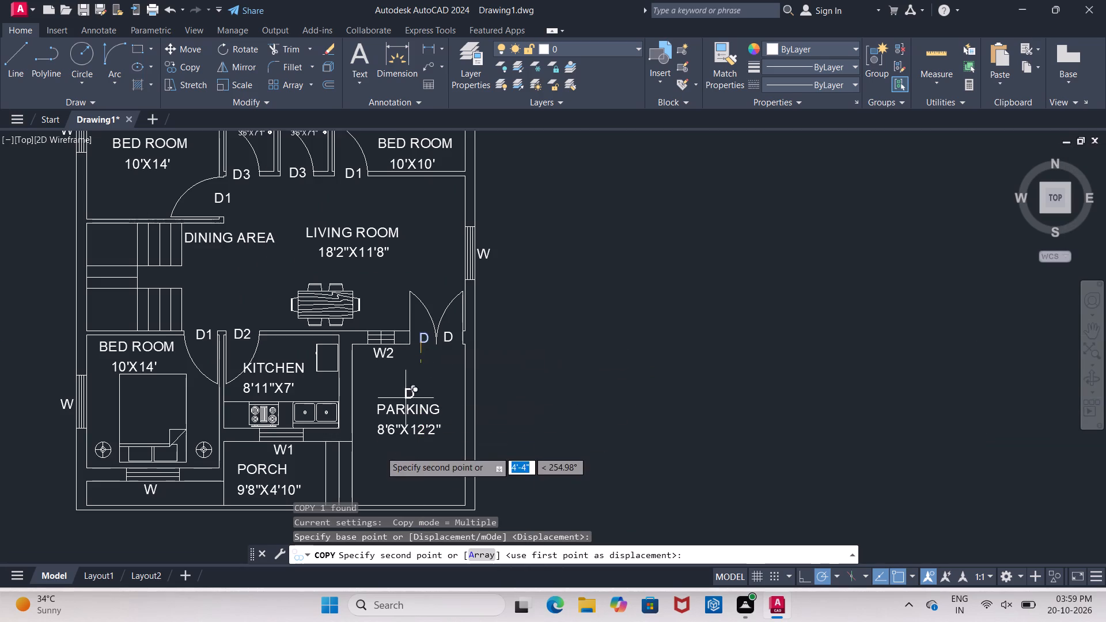
pyautogui.scroll(-3, 374, 367)
pyautogui.scroll(5, 381, 400)
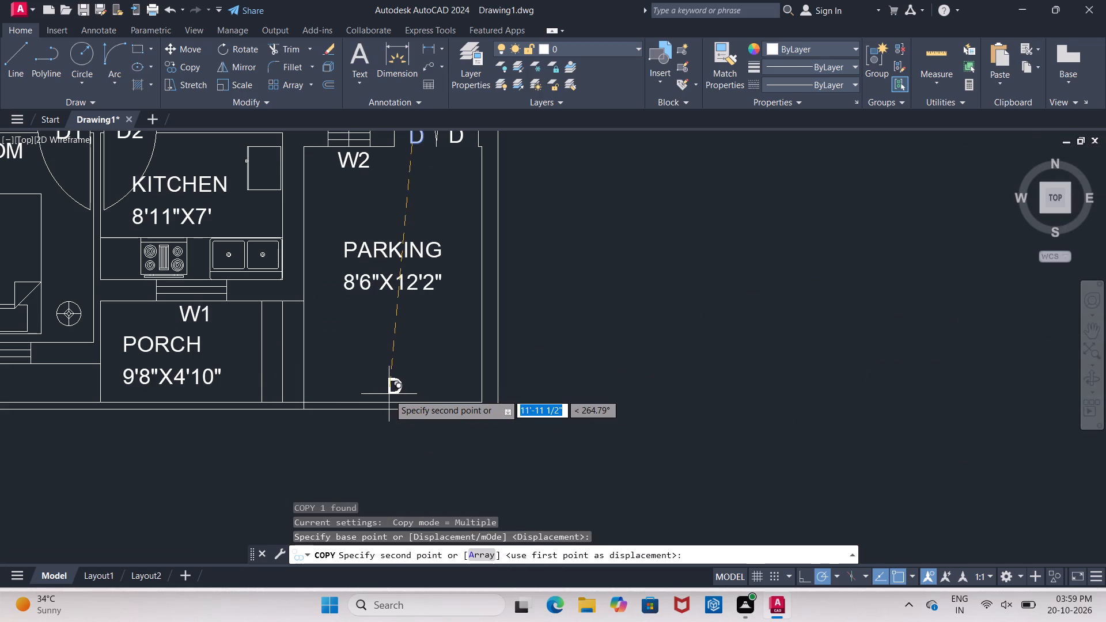
pyautogui.click(389, 394)
pyautogui.press('Escape')
# Change the copied D label at the parking area's lower wall to GATE and finish text editing.
pyautogui.scroll(-2, 385, 333)
pyautogui.scroll(4, 381, 375)
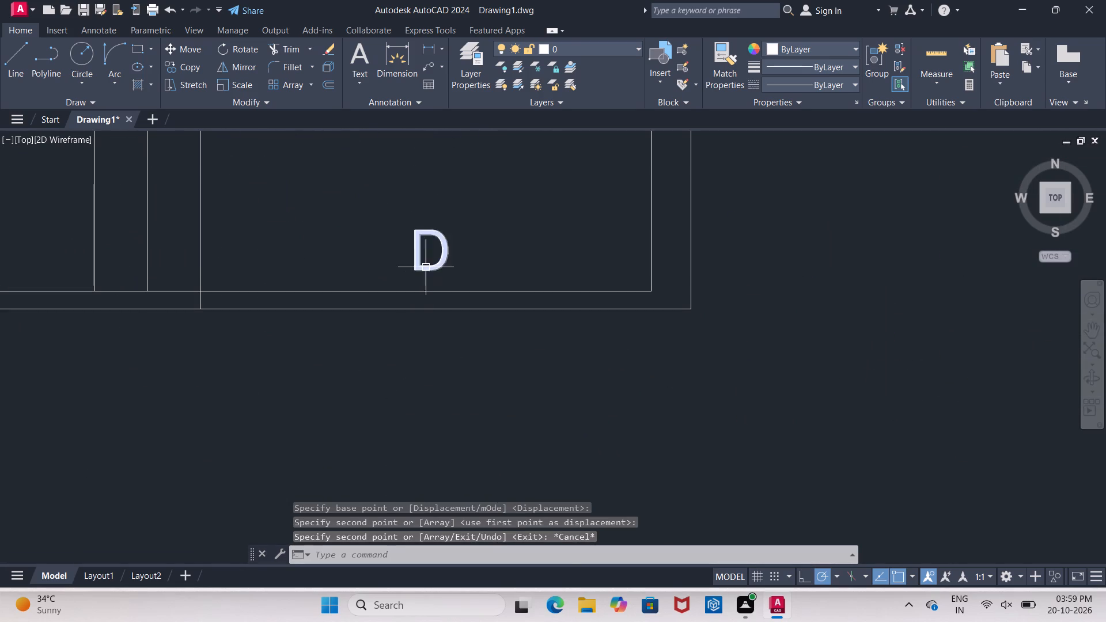
pyautogui.click(426, 264)
pyautogui.rightClick(429, 264)
pyautogui.click(458, 247)
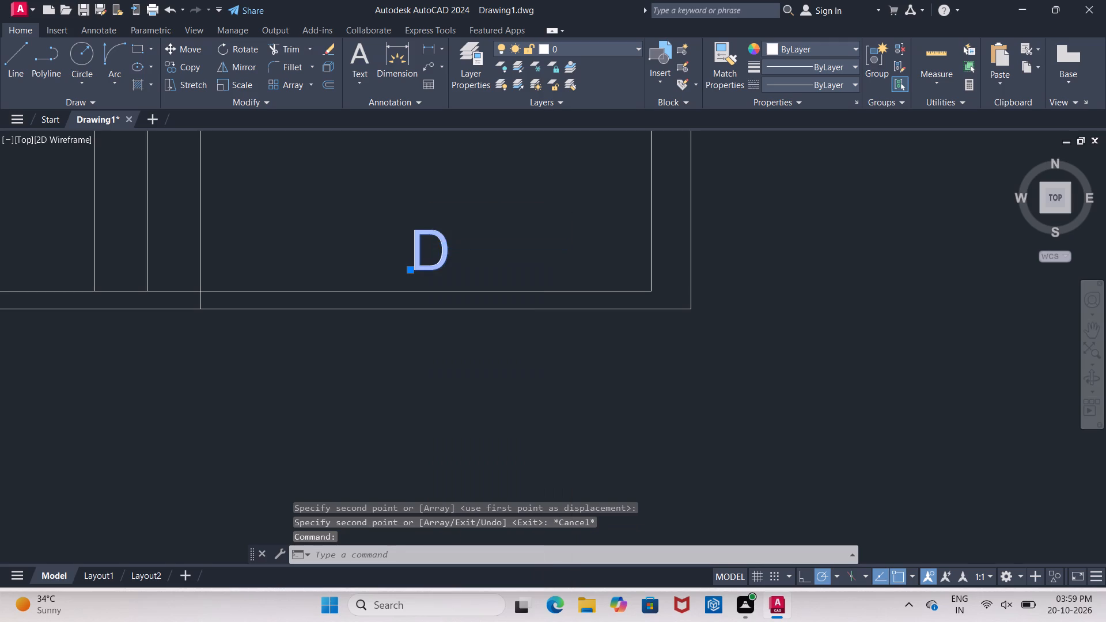
pyautogui.click(448, 255)
pyautogui.press('BackSpace')
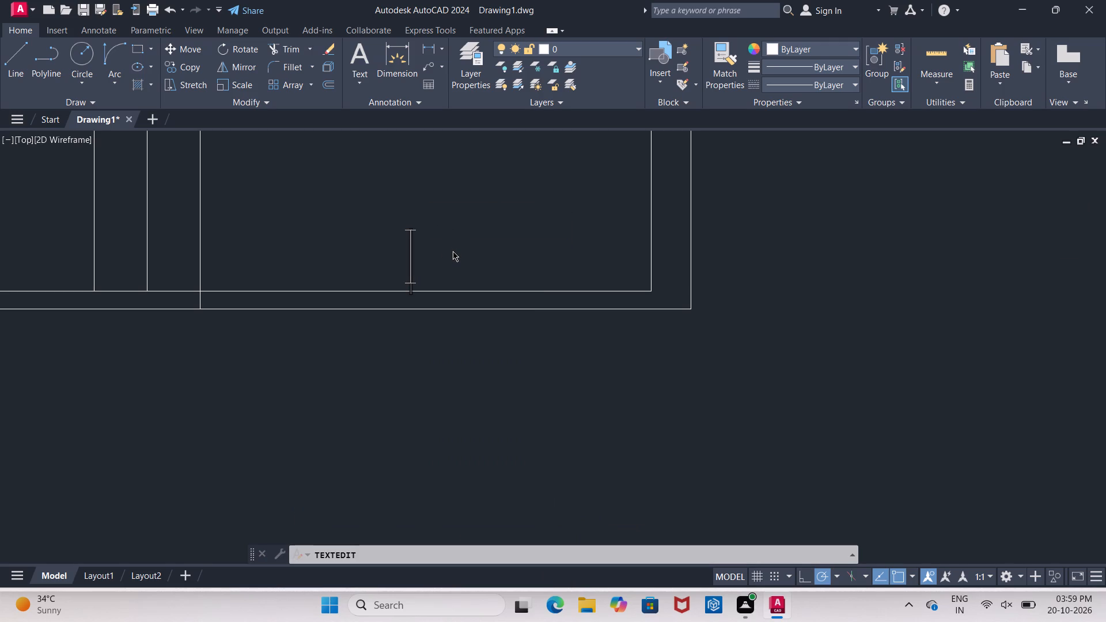
pyautogui.press('g')
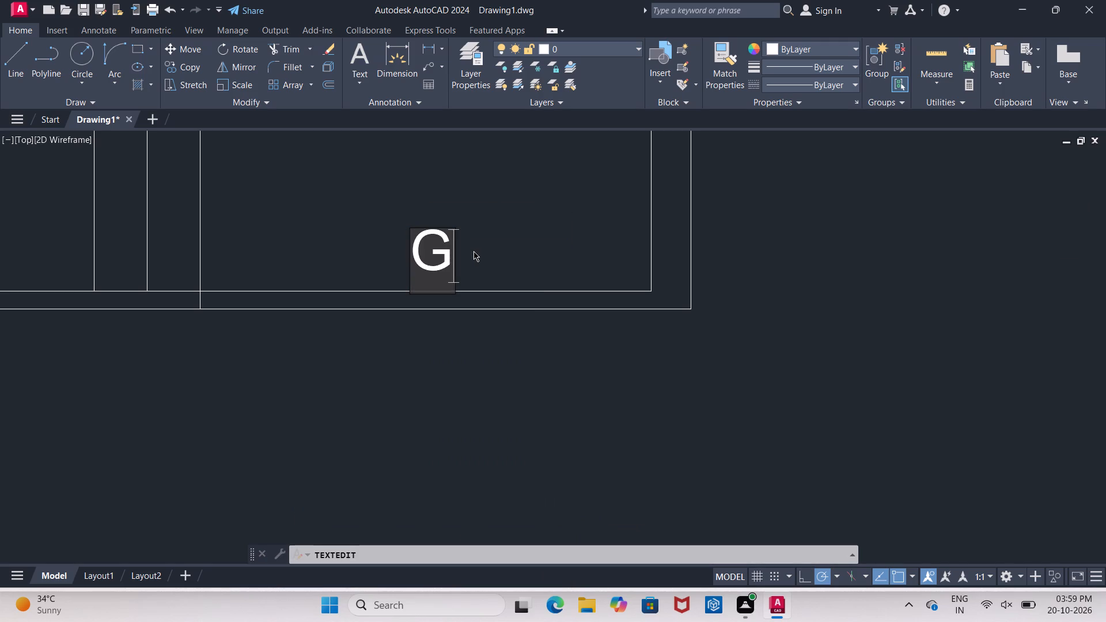
pyautogui.press('a')
pyautogui.write('TE')
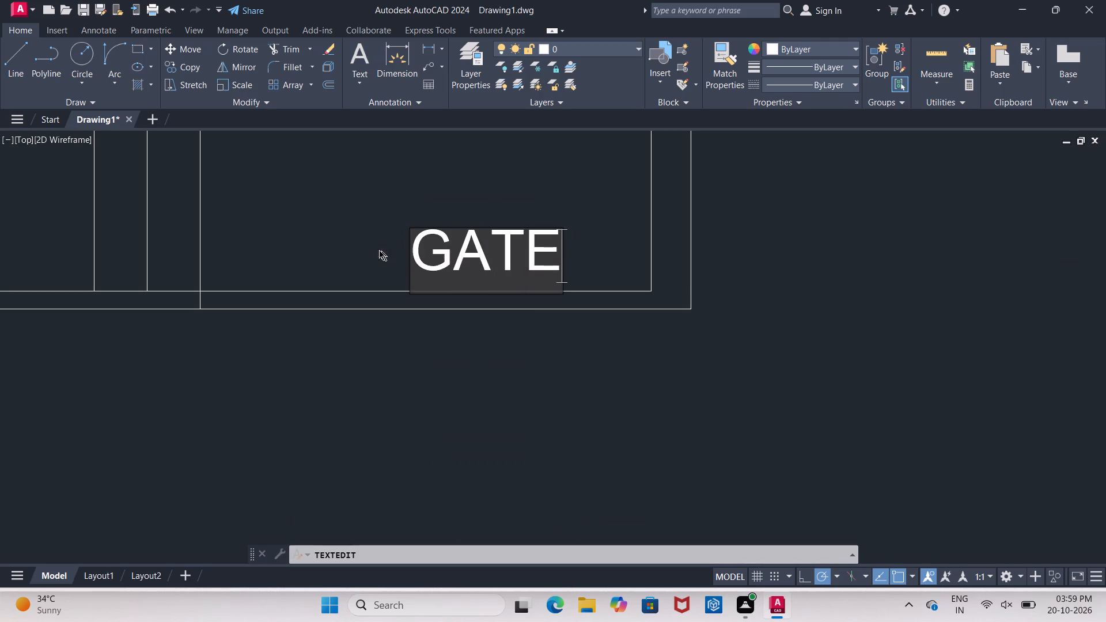
pyautogui.click(379, 250)
pyautogui.click(472, 249)
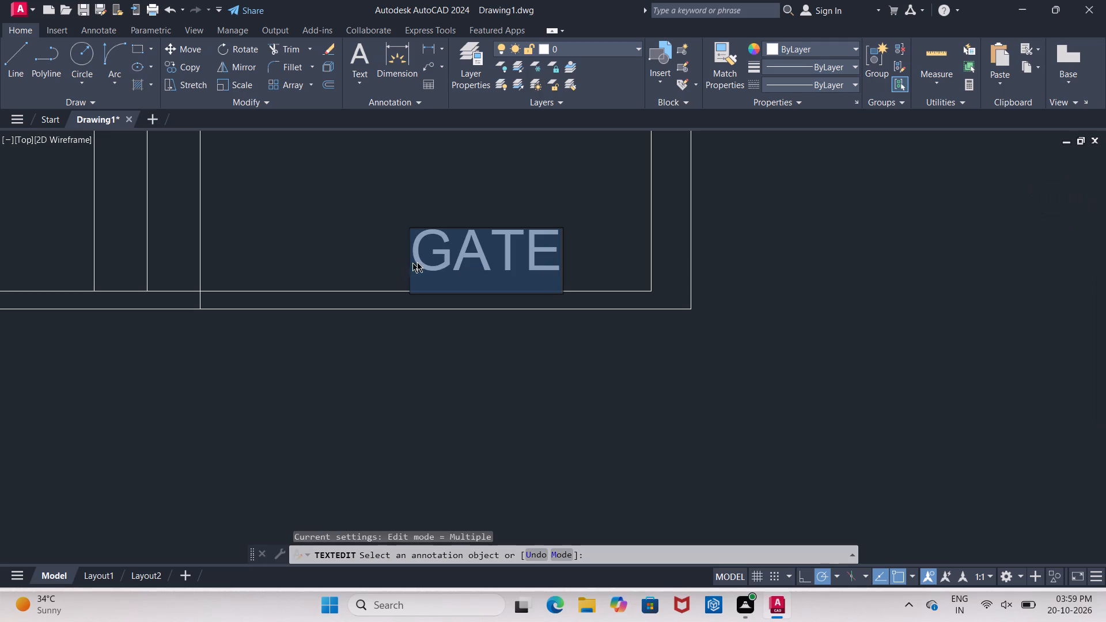
pyautogui.press('Escape')
pyautogui.press('Escape')
# Shift the GATE label about 9" horizontally to the left along the parking area's lower wall.
pyautogui.click(438, 257)
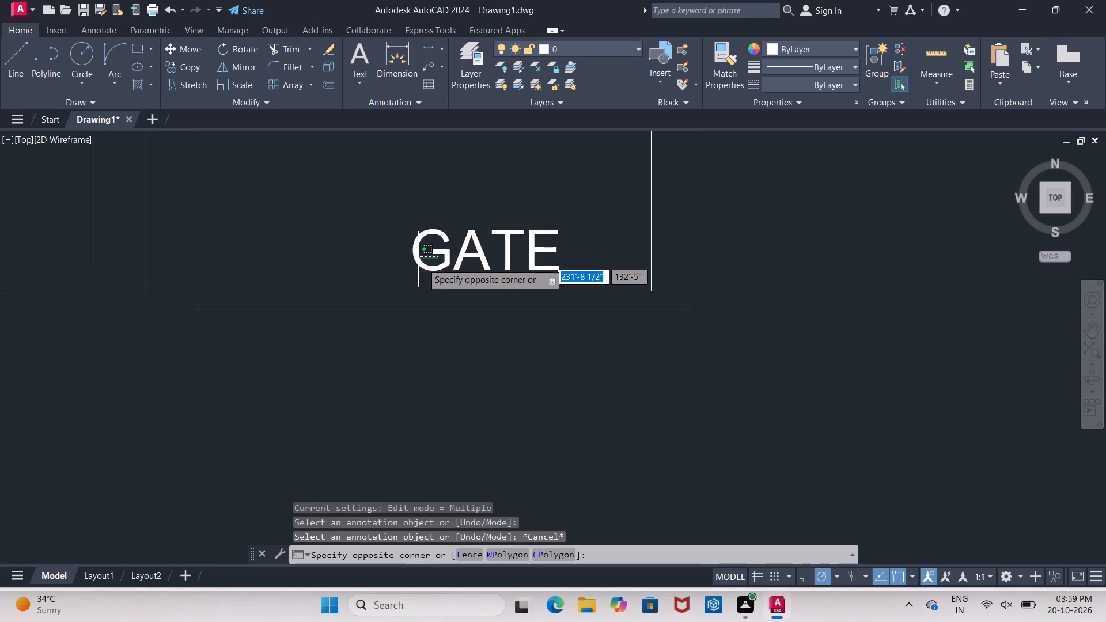
pyautogui.press('Escape')
pyautogui.press('Escape')
pyautogui.click(461, 258)
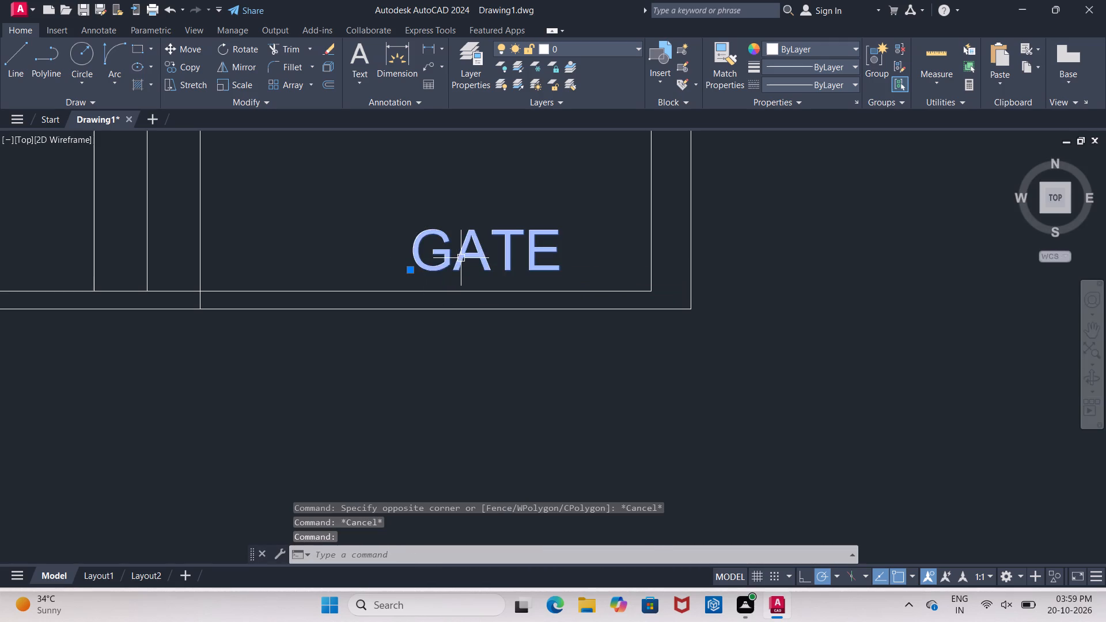
pyautogui.click(412, 269)
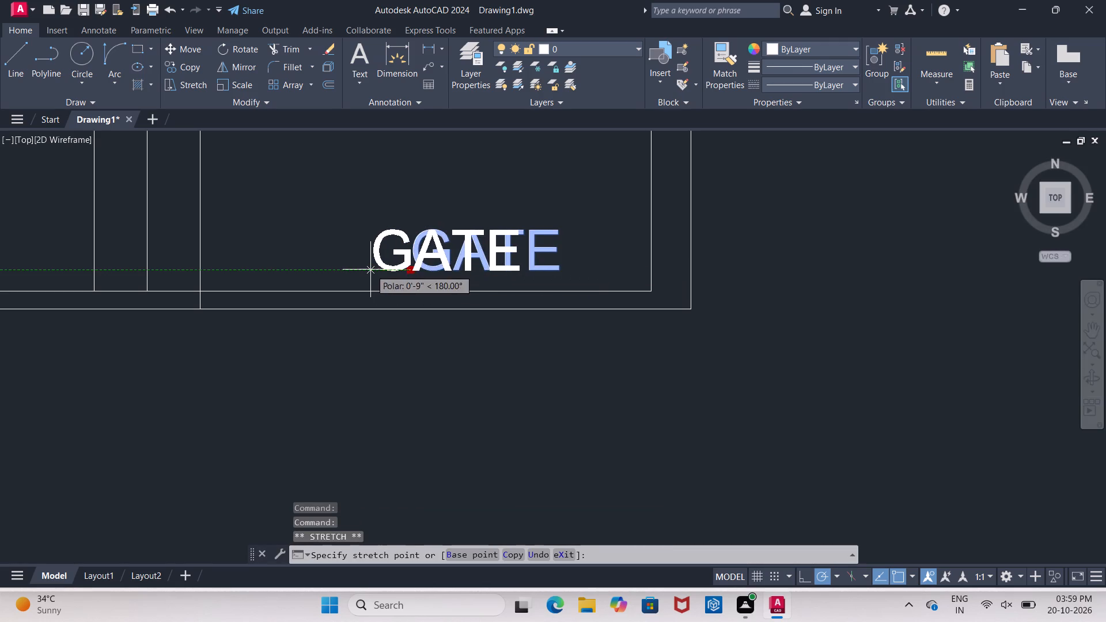
pyautogui.click(370, 270)
pyautogui.press('Escape')
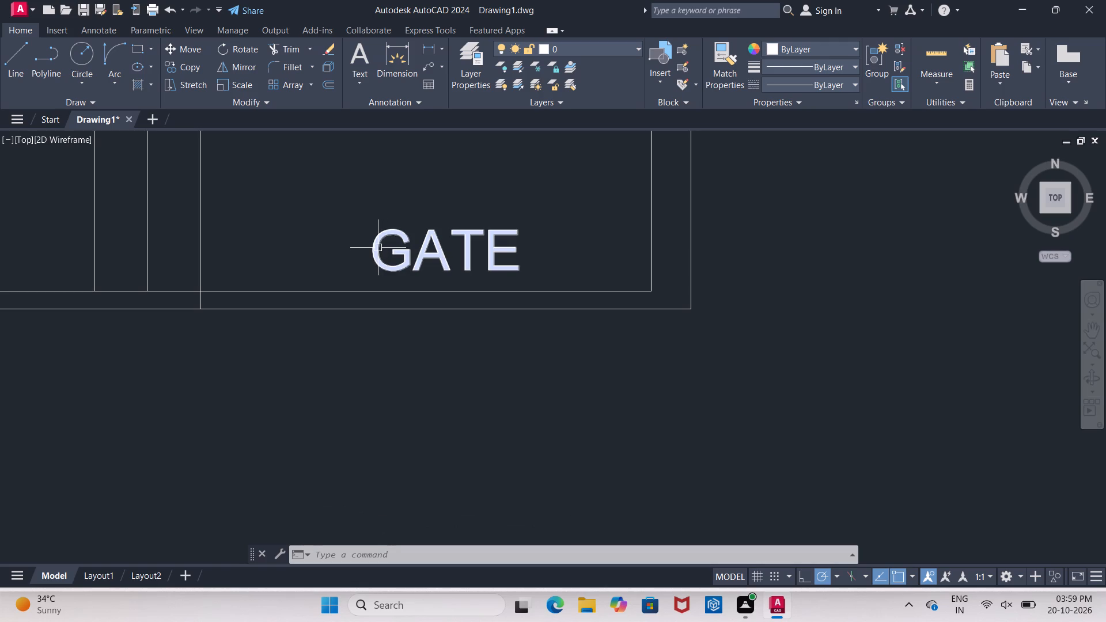
# Look over the labelled plan around the parking, porch, bedrooms, living room and staircase.
pyautogui.scroll(-3, 382, 227)
pyautogui.scroll(1, 370, 180)
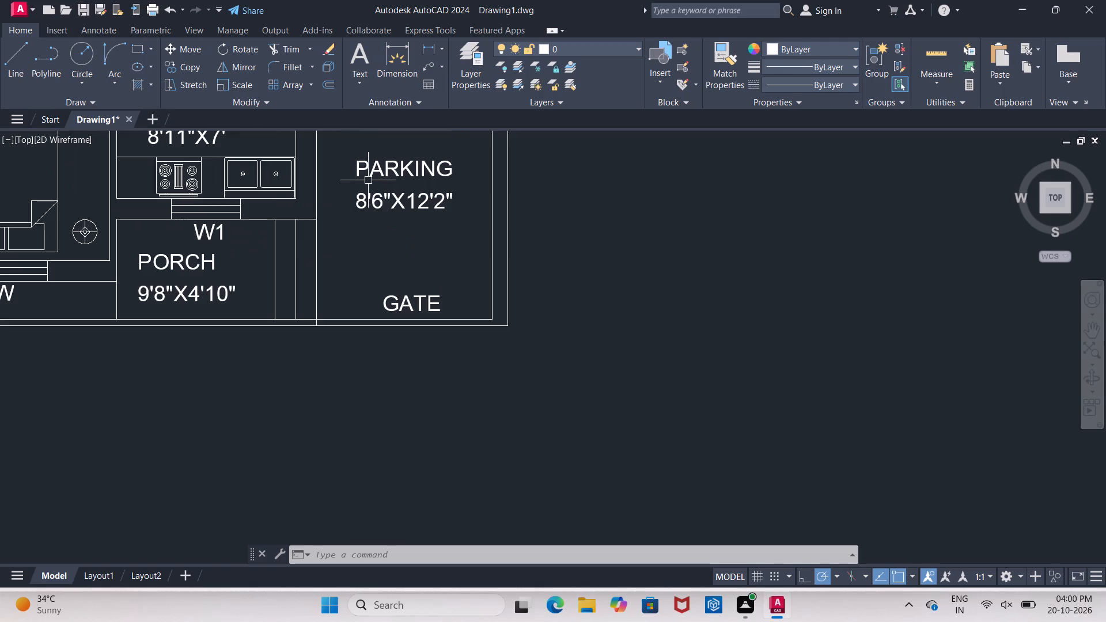
pyautogui.scroll(1, 497, 289)
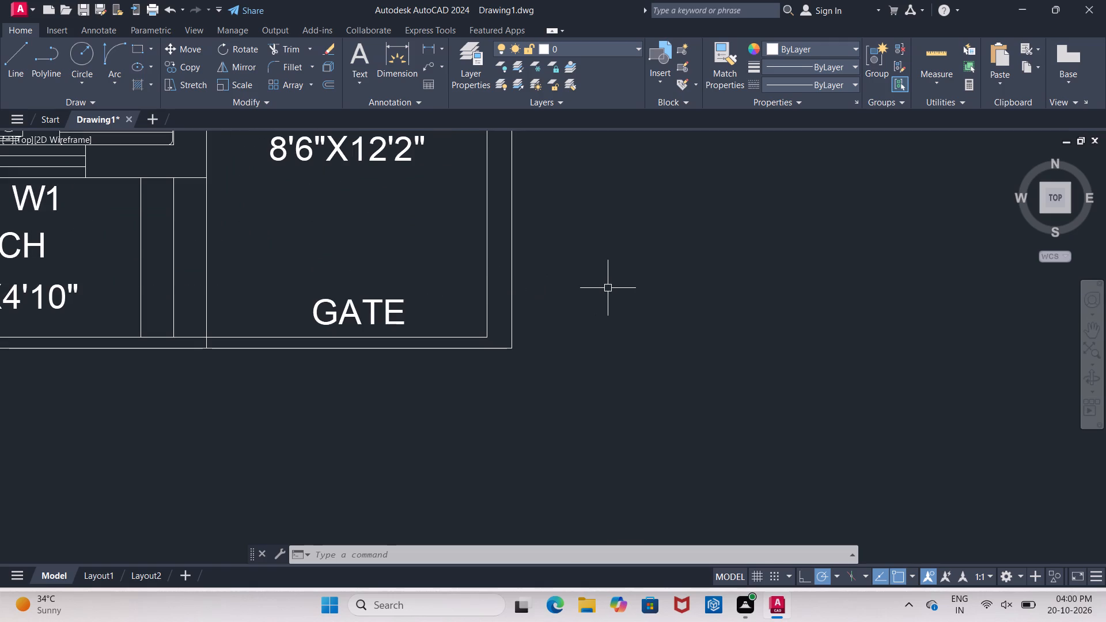
pyautogui.scroll(-3, 591, 290)
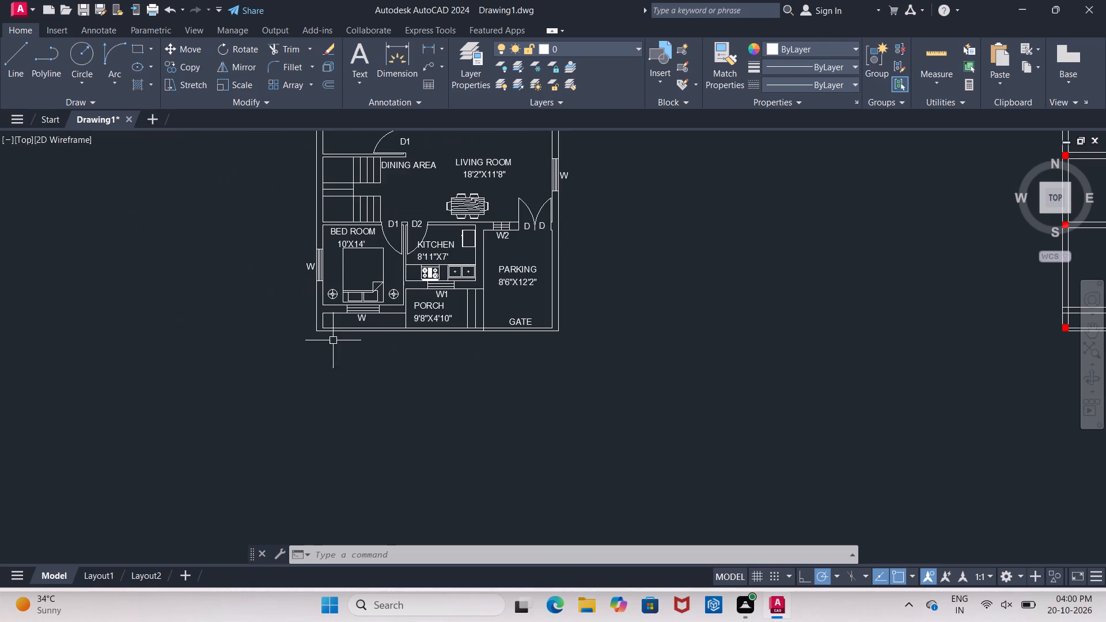
pyautogui.scroll(-2, 323, 350)
pyautogui.scroll(3, 282, 284)
pyautogui.scroll(-2, 139, 242)
pyautogui.scroll(1, 278, 296)
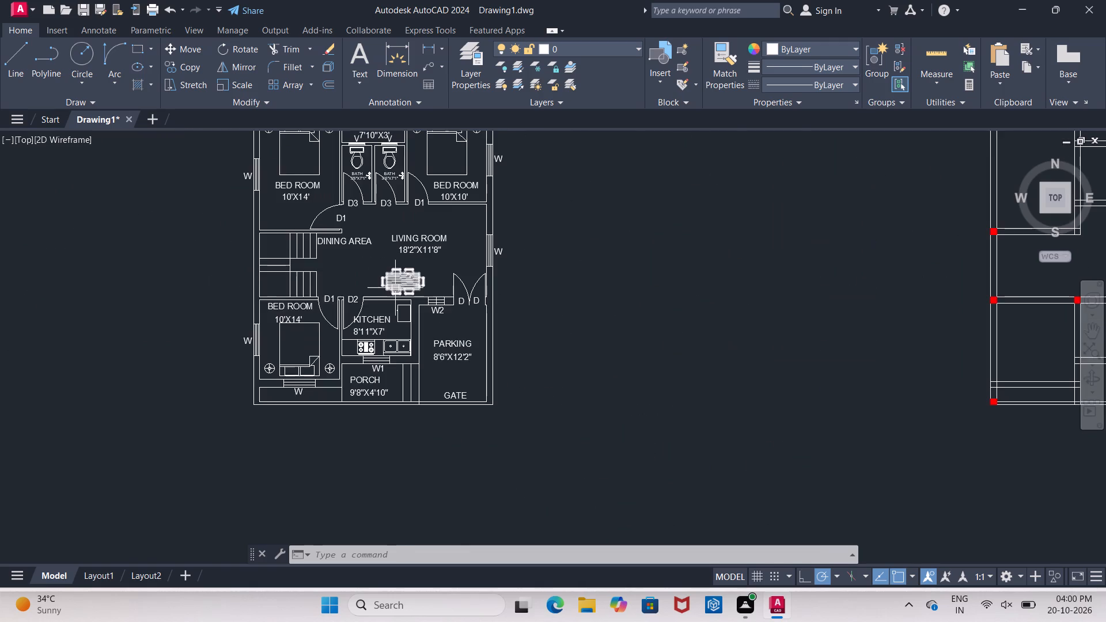
pyautogui.scroll(1, 402, 289)
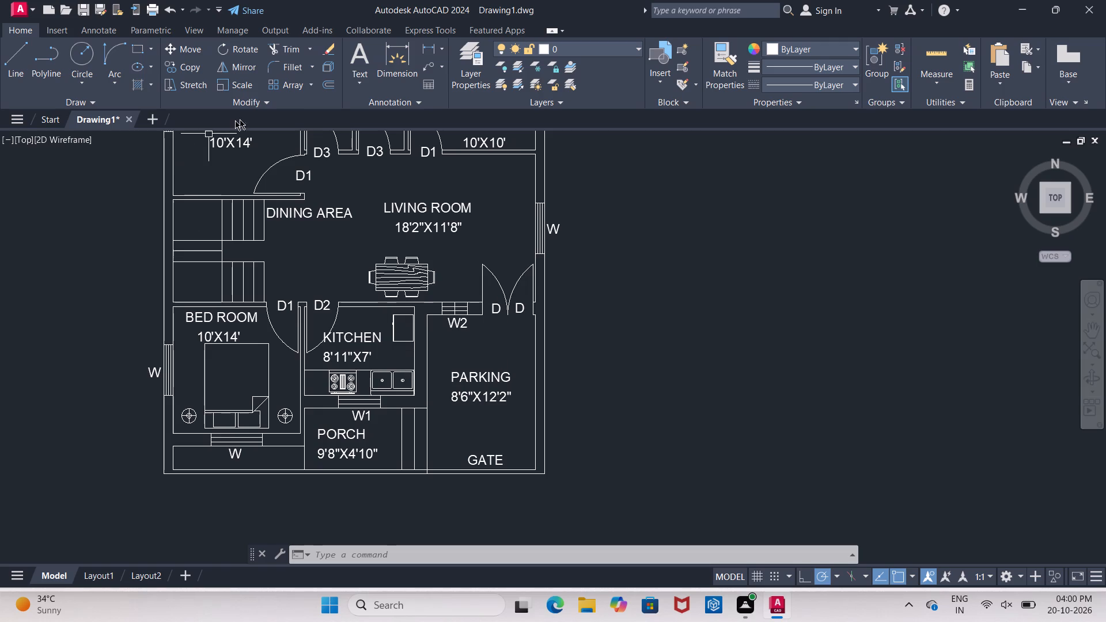
pyautogui.press('Escape')
pyautogui.press('Escape')
pyautogui.press('Escape')
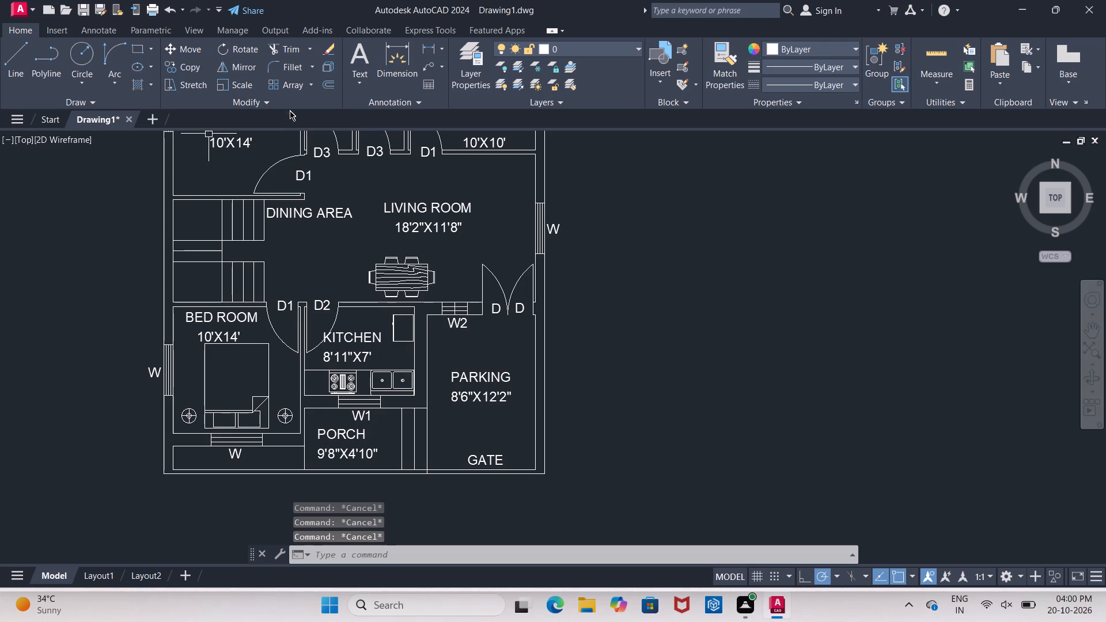
# With Ortho on for the remaining segments, draw a U-shaped stair line: 5'-10" left through the lower flight, up across the landing, right past the upper flight.
pyautogui.click(14, 72)
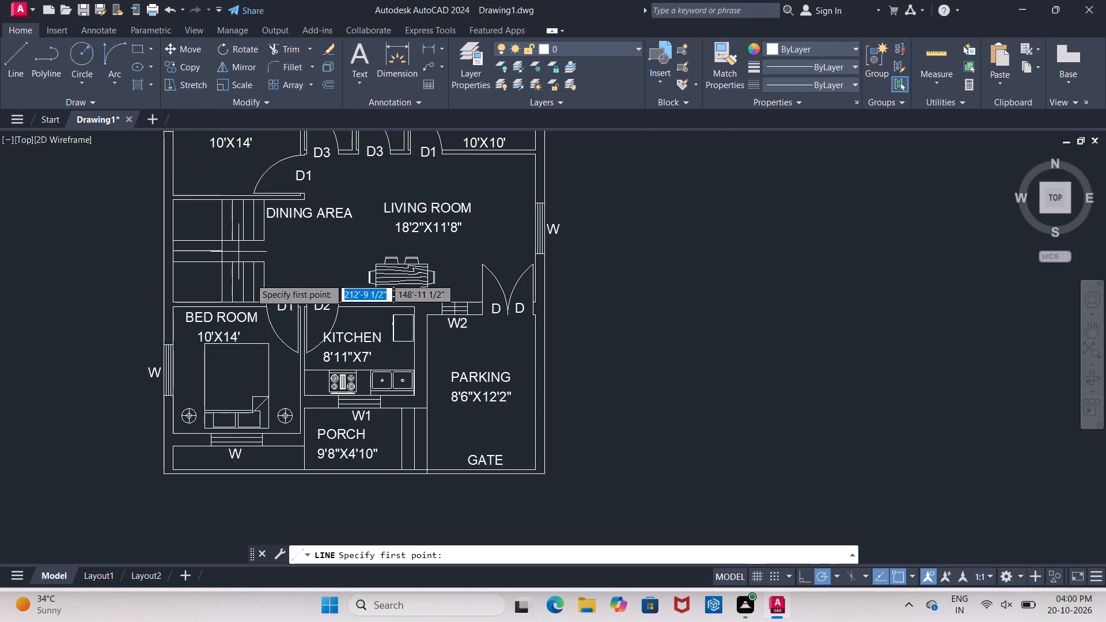
pyautogui.scroll(2, 259, 290)
pyautogui.click(286, 273)
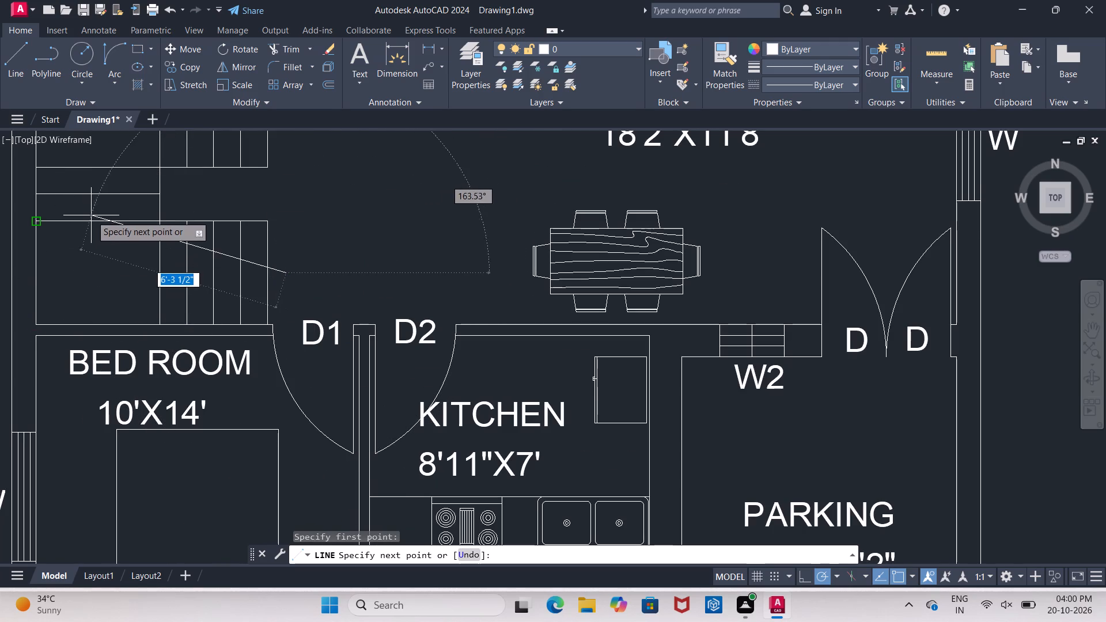
pyautogui.click(100, 275)
pyautogui.scroll(-2, 98, 279)
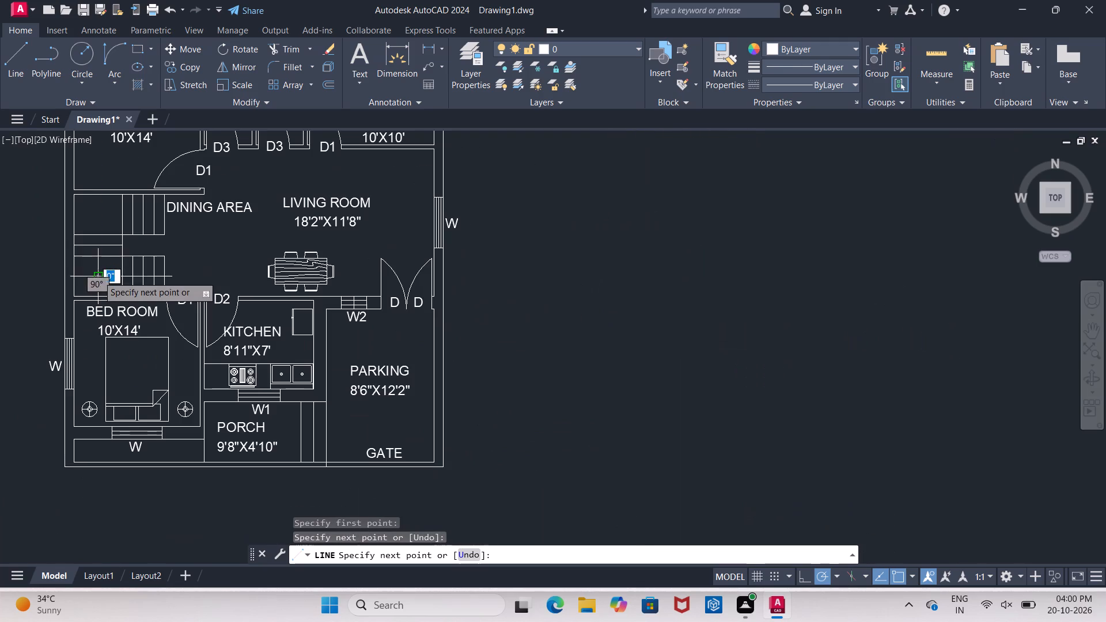
pyautogui.scroll(4, 95, 215)
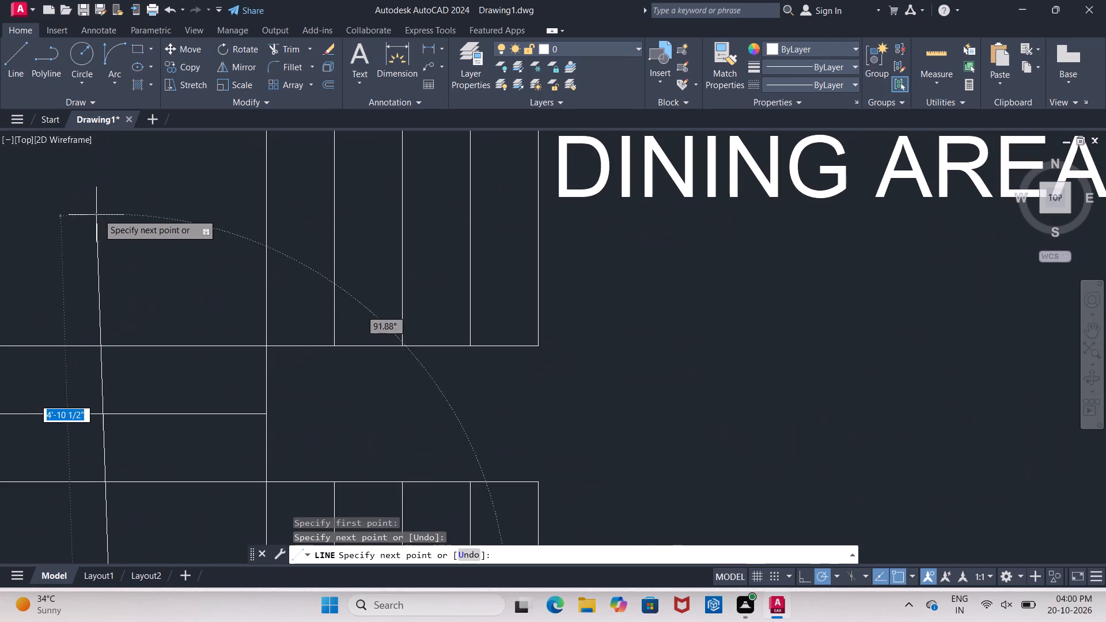
pyautogui.scroll(-1, 123, 227)
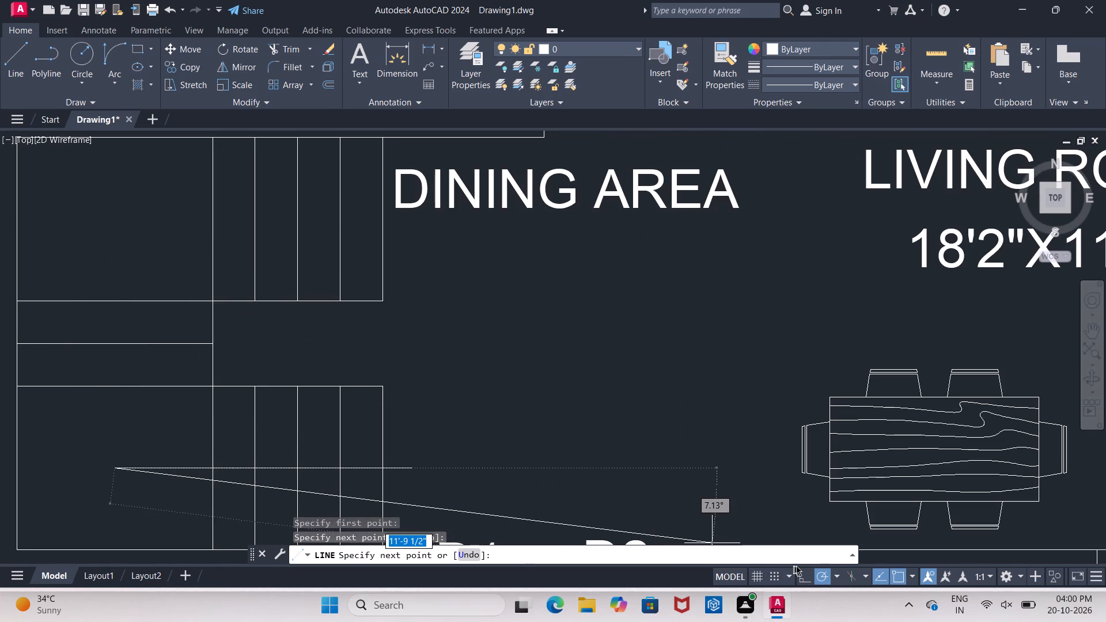
pyautogui.click(805, 579)
pyautogui.scroll(-3, 357, 385)
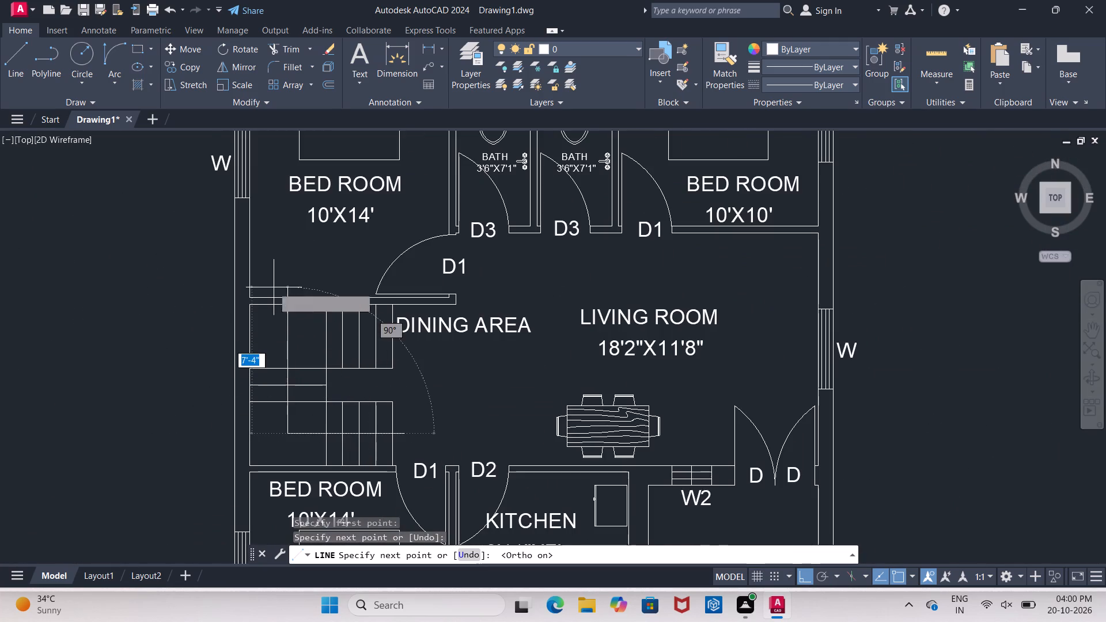
pyautogui.scroll(3, 272, 317)
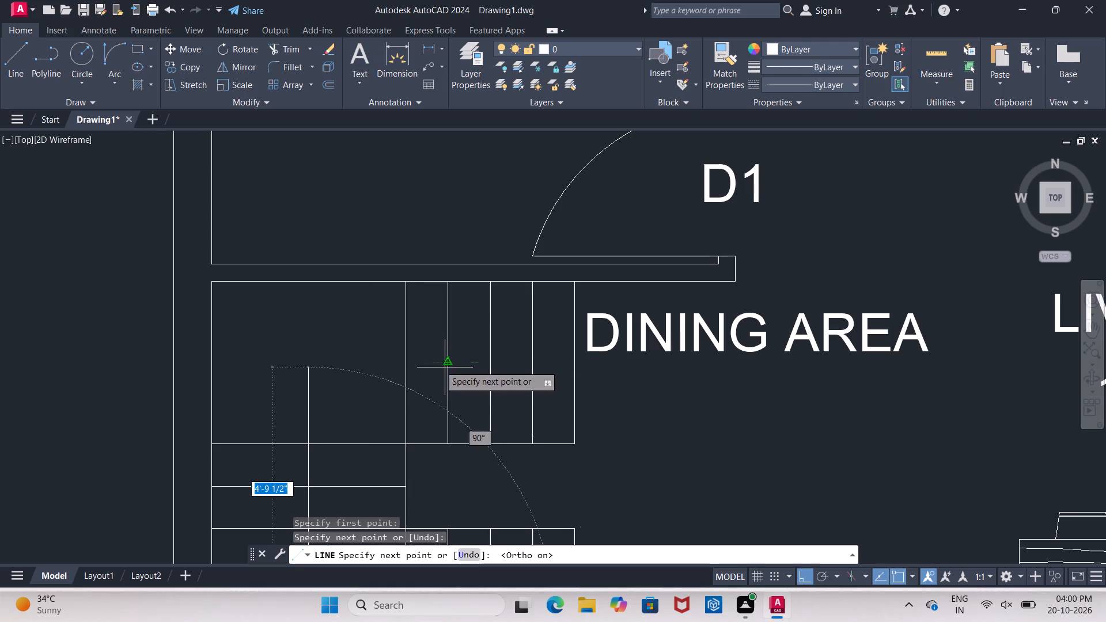
pyautogui.click(308, 366)
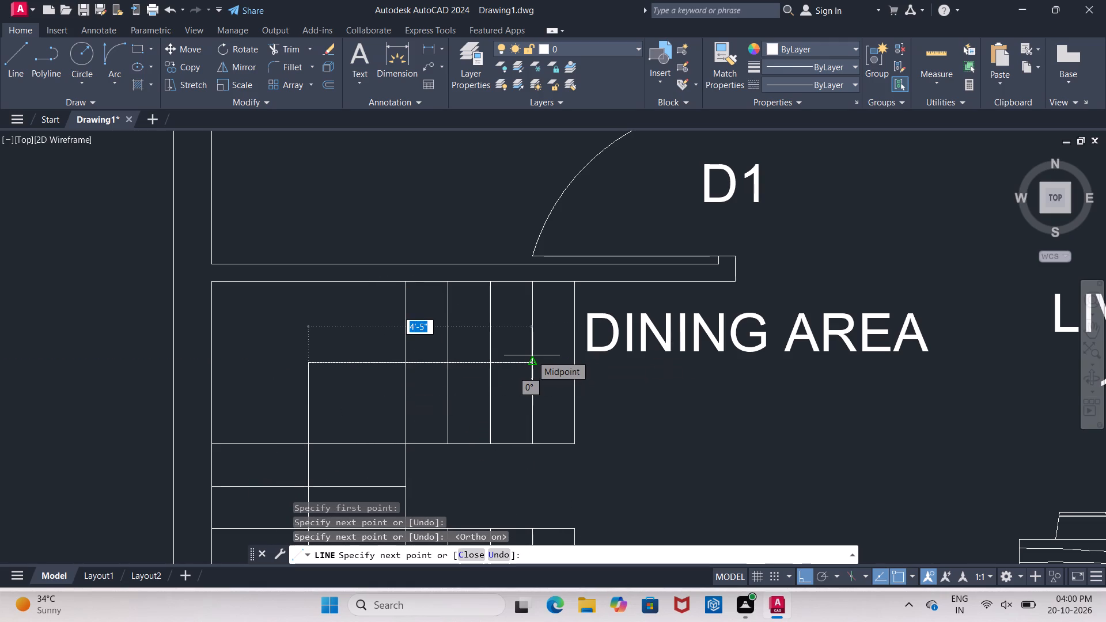
pyautogui.click(664, 364)
pyautogui.press('Escape')
# Scale the DINING AREA text down to about half its size, using a base point on the text.
pyautogui.scroll(-1, 0, 263)
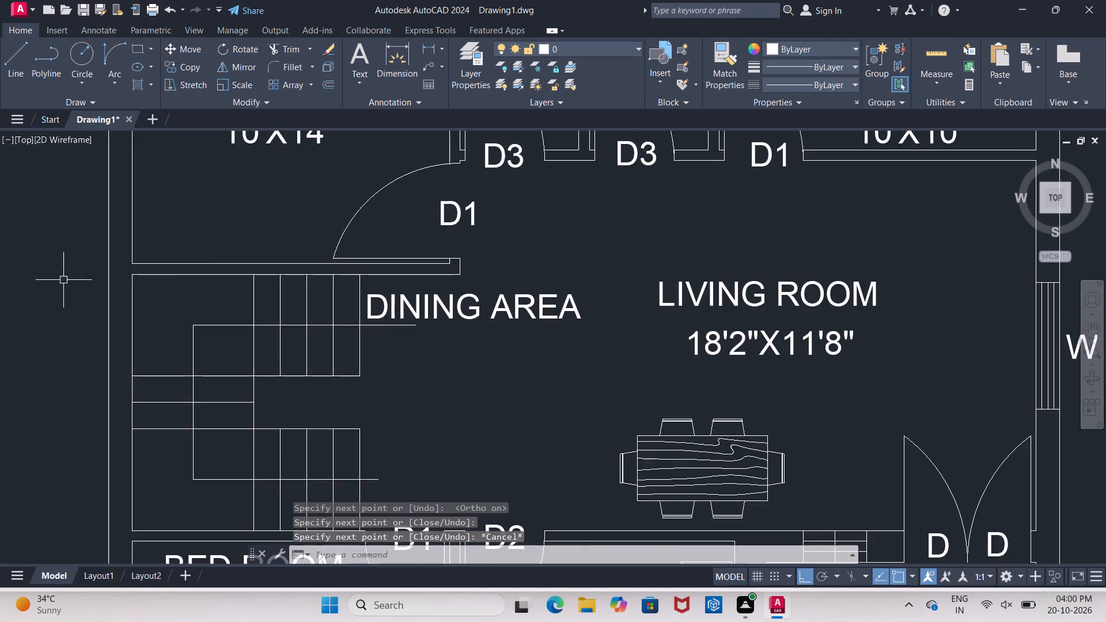
pyautogui.scroll(-2, 338, 278)
pyautogui.scroll(3, 368, 285)
pyautogui.click(423, 312)
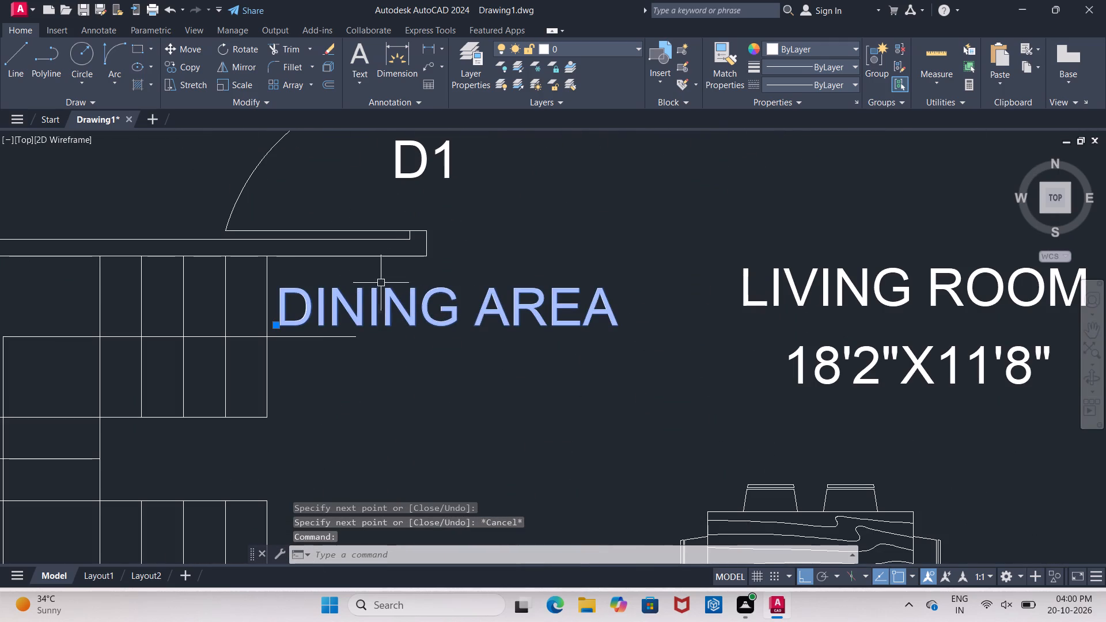
pyautogui.click(249, 83)
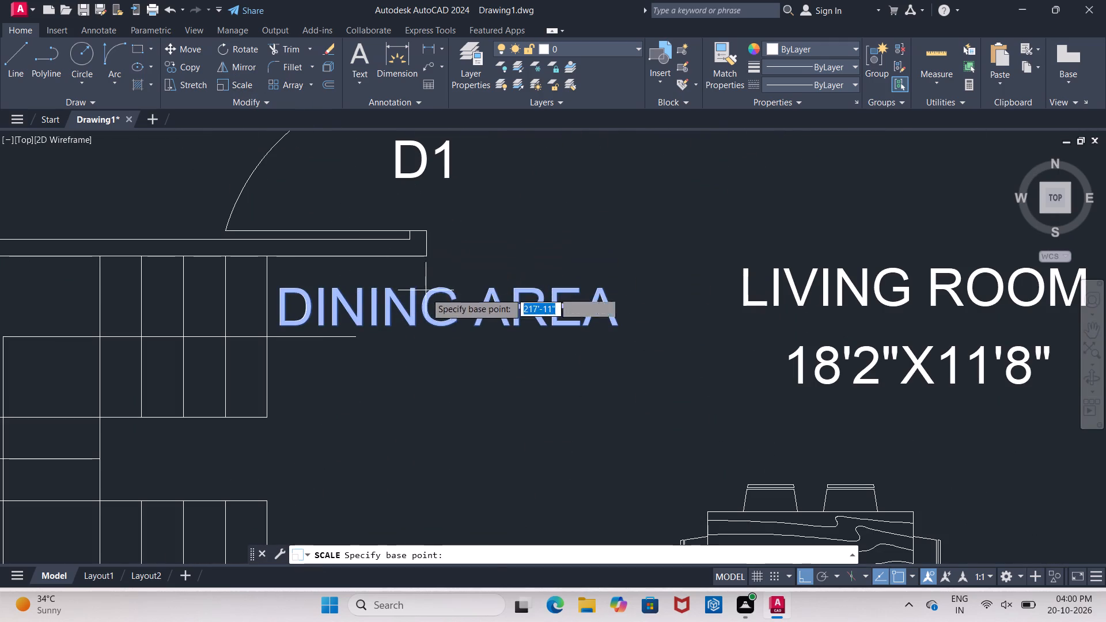
pyautogui.click(428, 298)
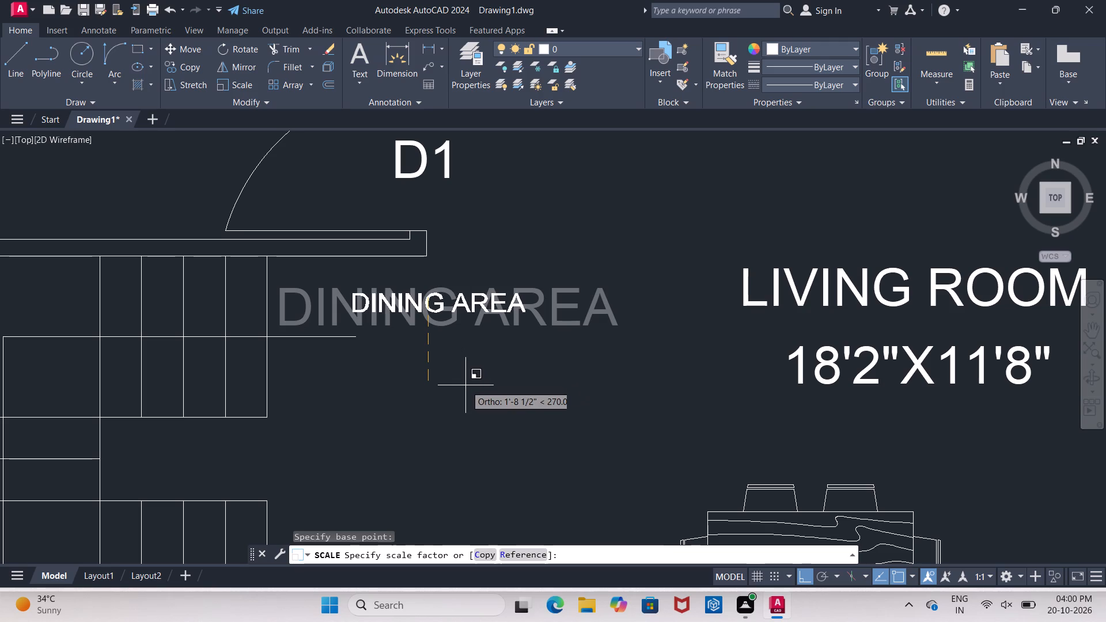
pyautogui.click(465, 385)
# With polar tracking on instead of Ortho, move the DINING AREA text up about 6 1/2", clear of the stair line.
pyautogui.click(452, 309)
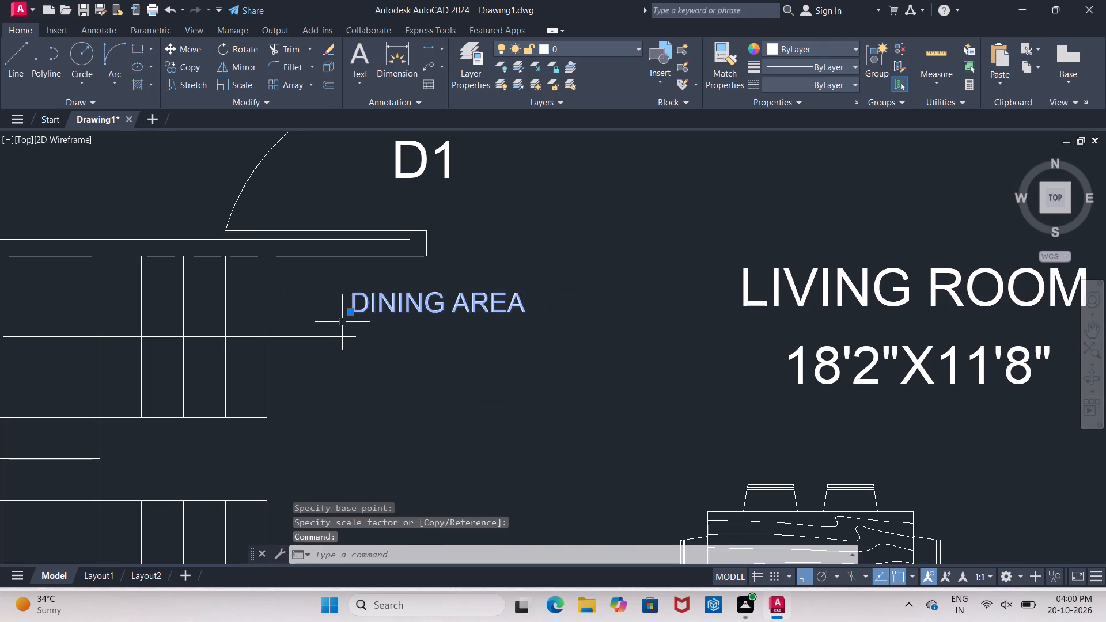
pyautogui.click(351, 316)
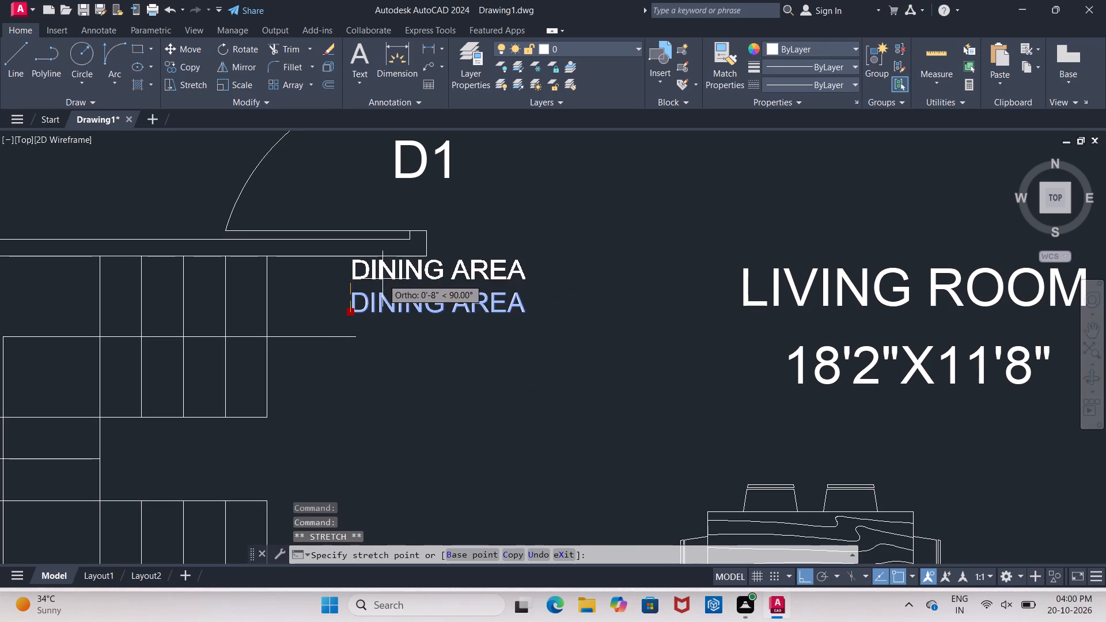
pyautogui.scroll(4, 381, 279)
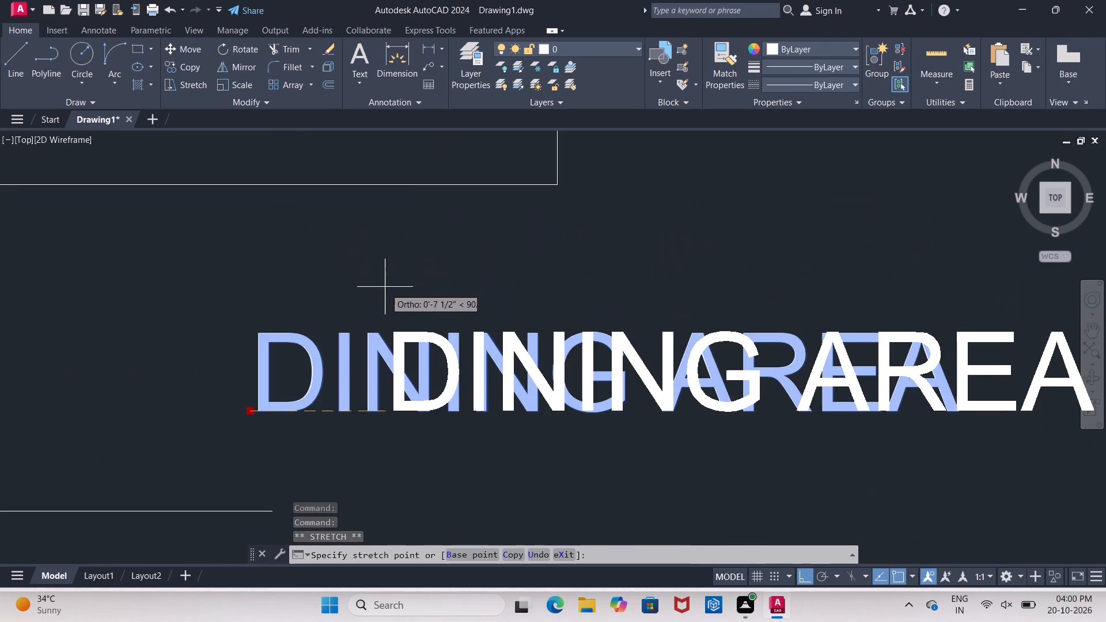
pyautogui.scroll(5, 373, 281)
pyautogui.scroll(-4, 388, 321)
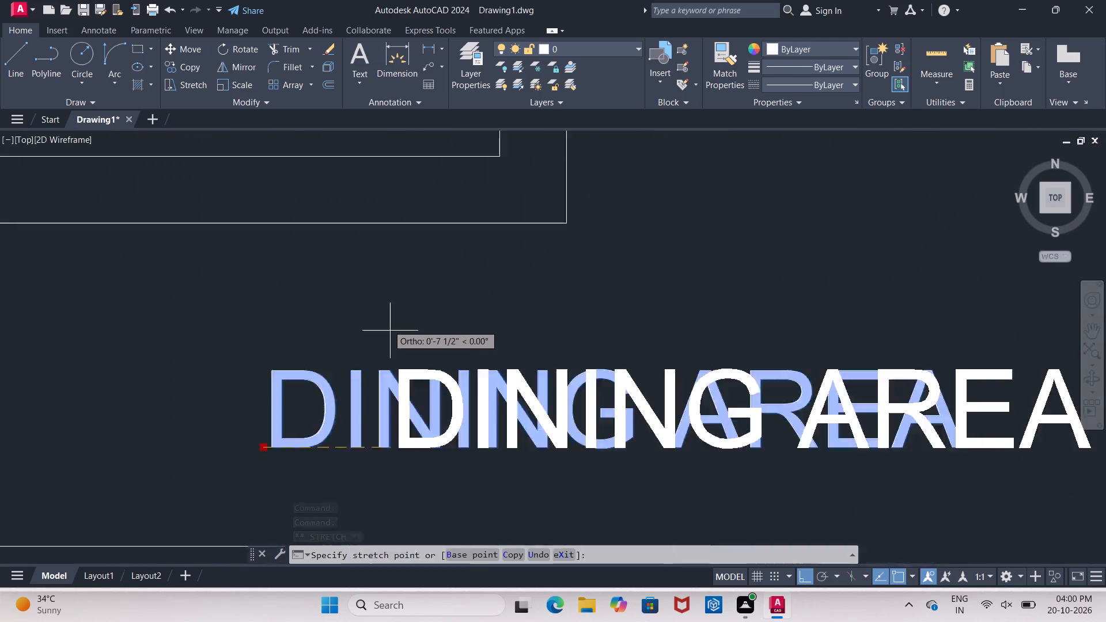
pyautogui.click(821, 578)
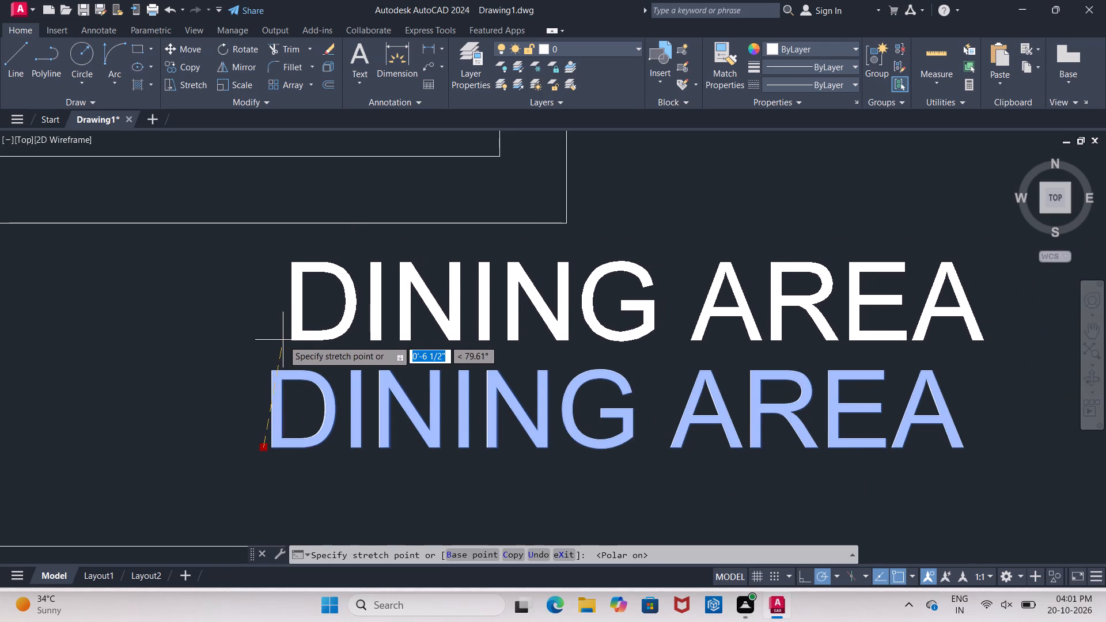
pyautogui.click(277, 341)
pyautogui.scroll(-4, 366, 274)
pyautogui.press('Escape')
# Draw a half arrowhead at the upper stair line's end: a vertical edge, a sloped edge and a 5" centre line.
pyautogui.scroll(2, 357, 328)
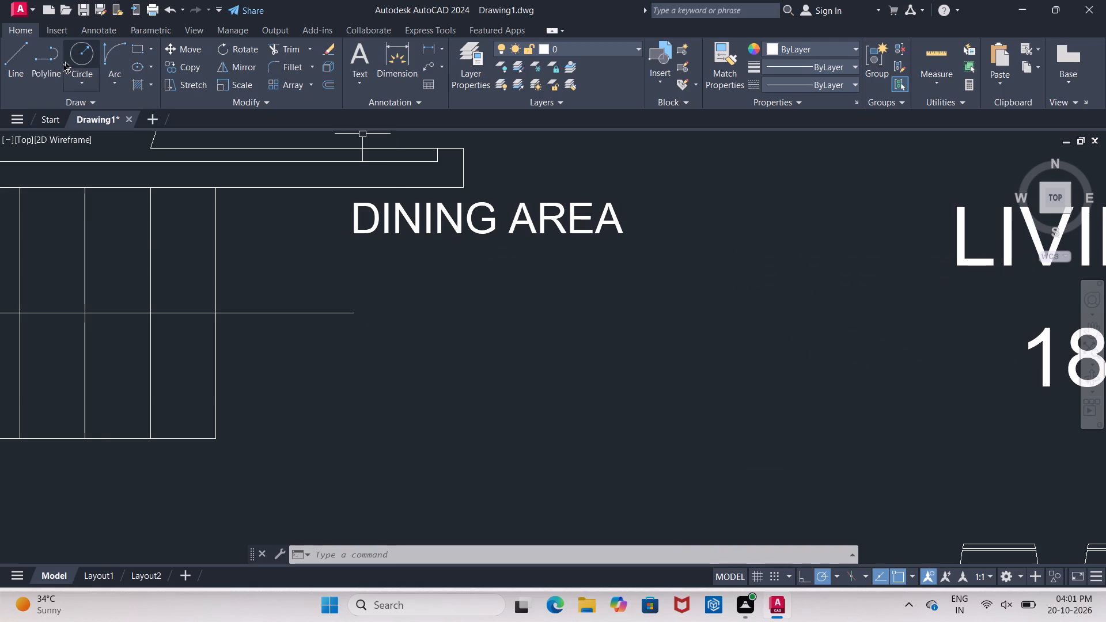
pyautogui.click(21, 59)
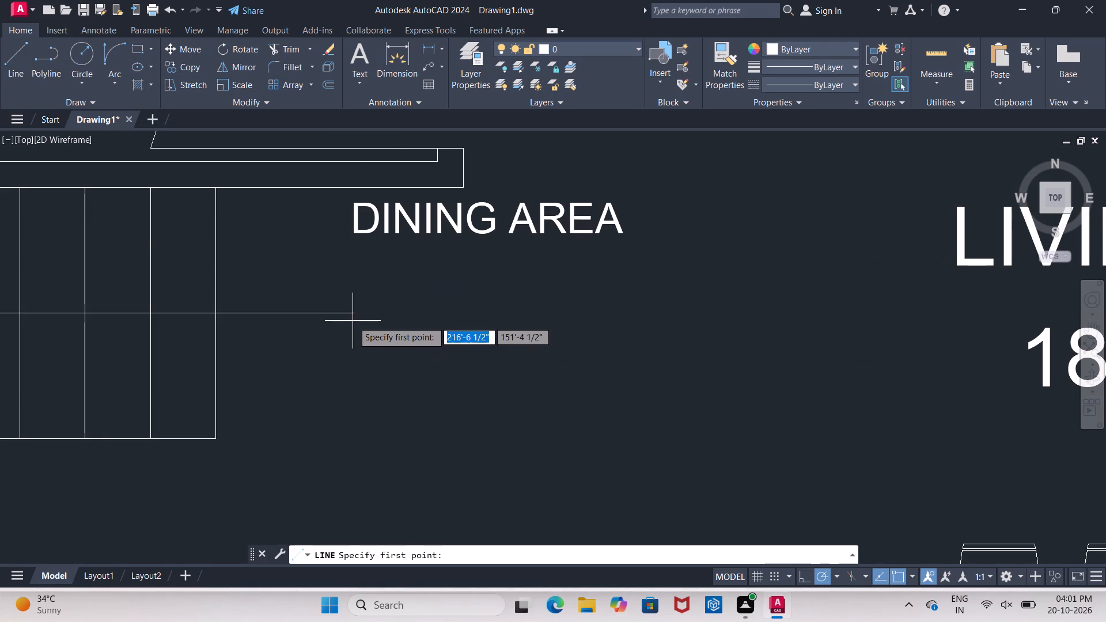
pyautogui.click(351, 317)
pyautogui.click(351, 289)
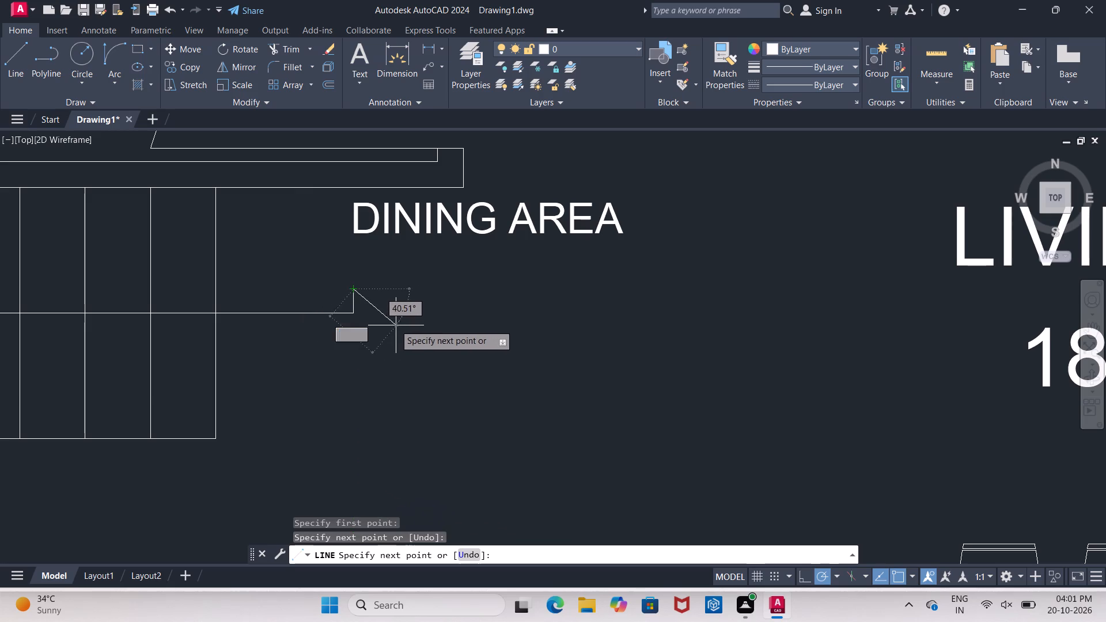
pyautogui.scroll(4, 374, 306)
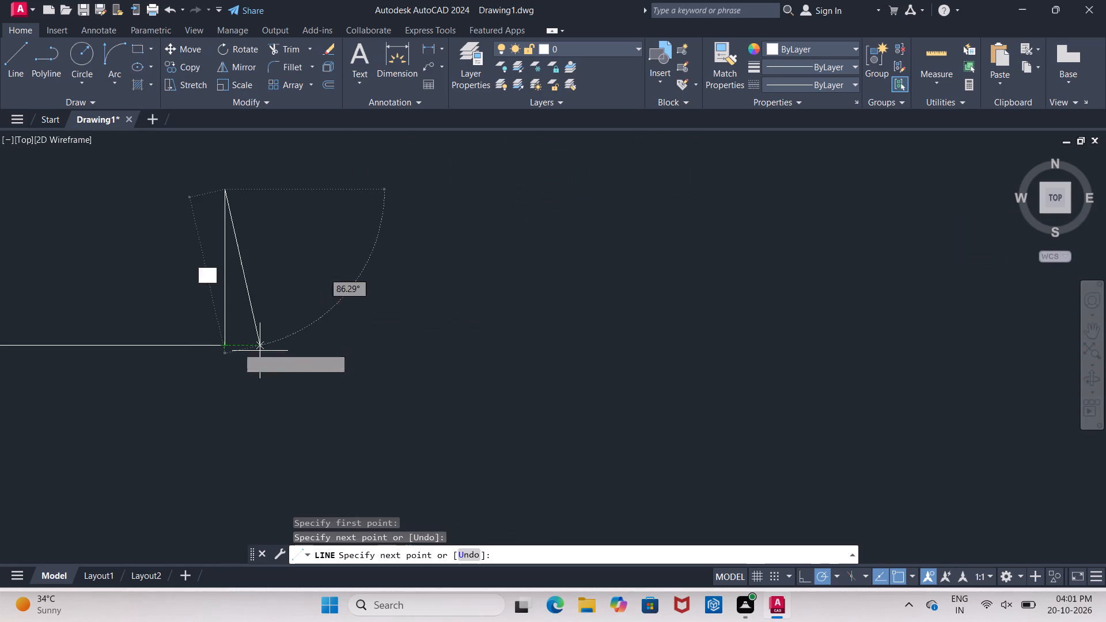
pyautogui.click(435, 343)
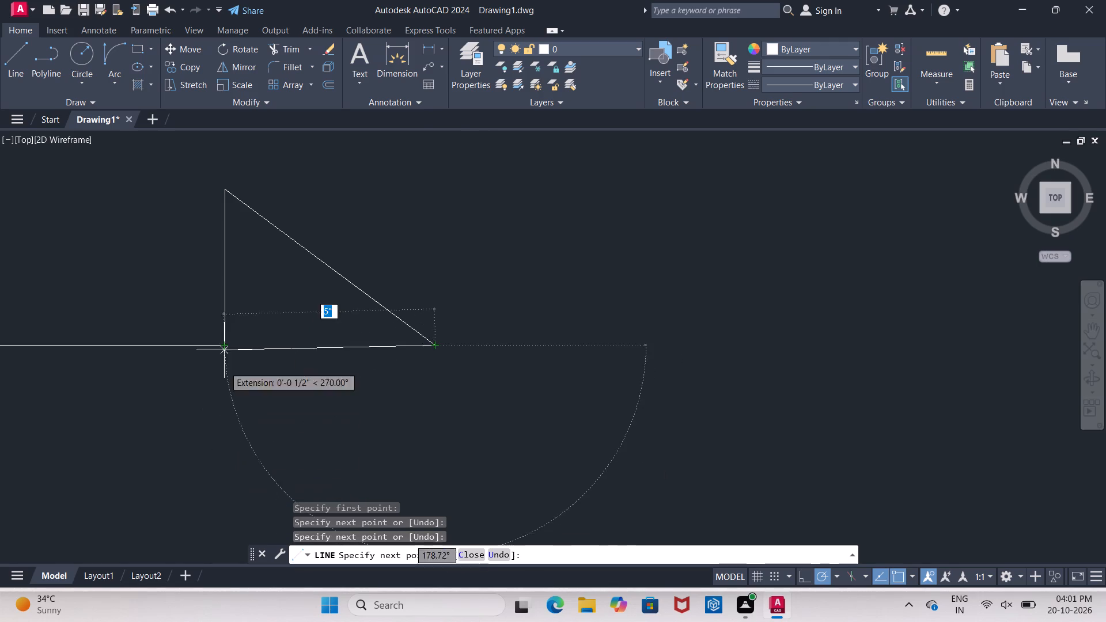
pyautogui.press('Escape')
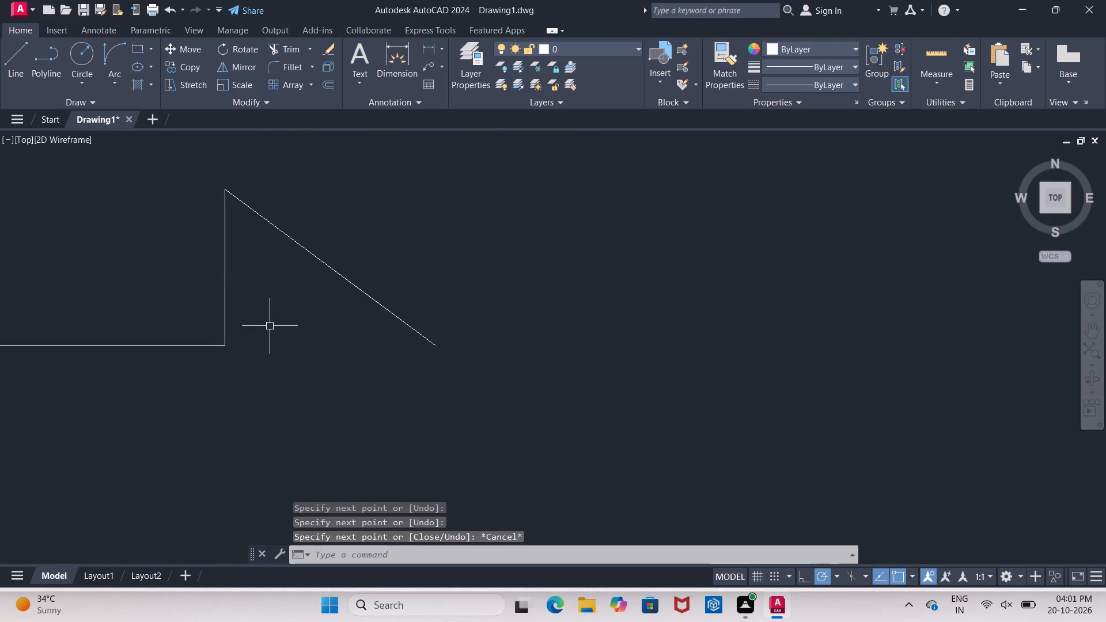
pyautogui.press('l')
pyautogui.press('Return')
pyautogui.press('Return')
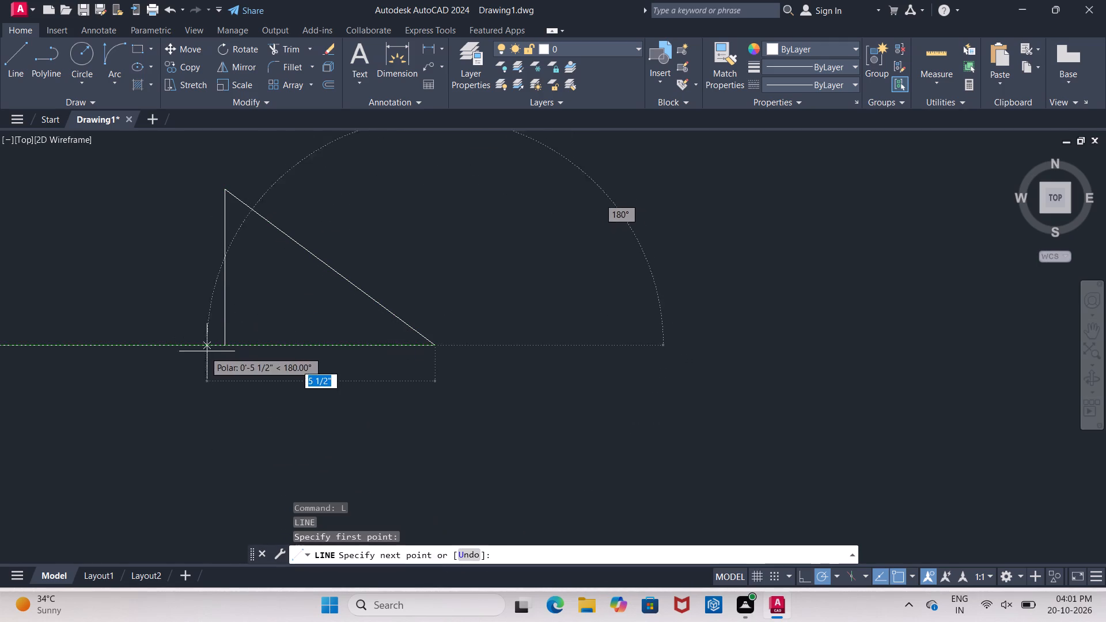
pyautogui.click(224, 350)
pyautogui.click(435, 348)
pyautogui.press('Return')
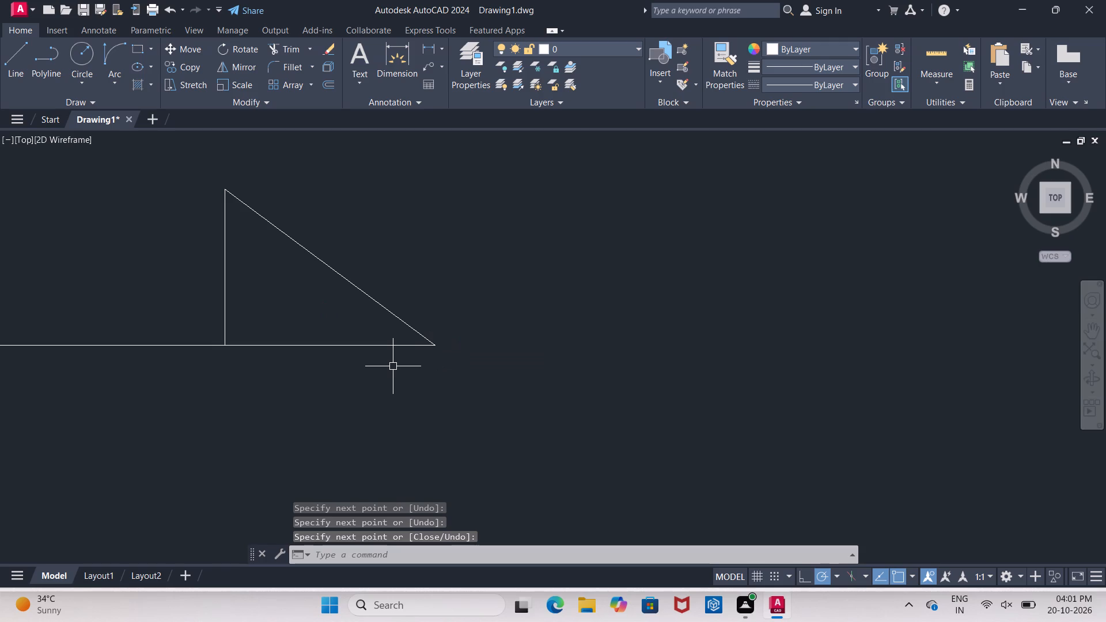
# Mirror the half arrowhead about its centre line, keeping the source objects.
pyautogui.click(192, 172)
pyautogui.click(499, 405)
pyautogui.press('m')
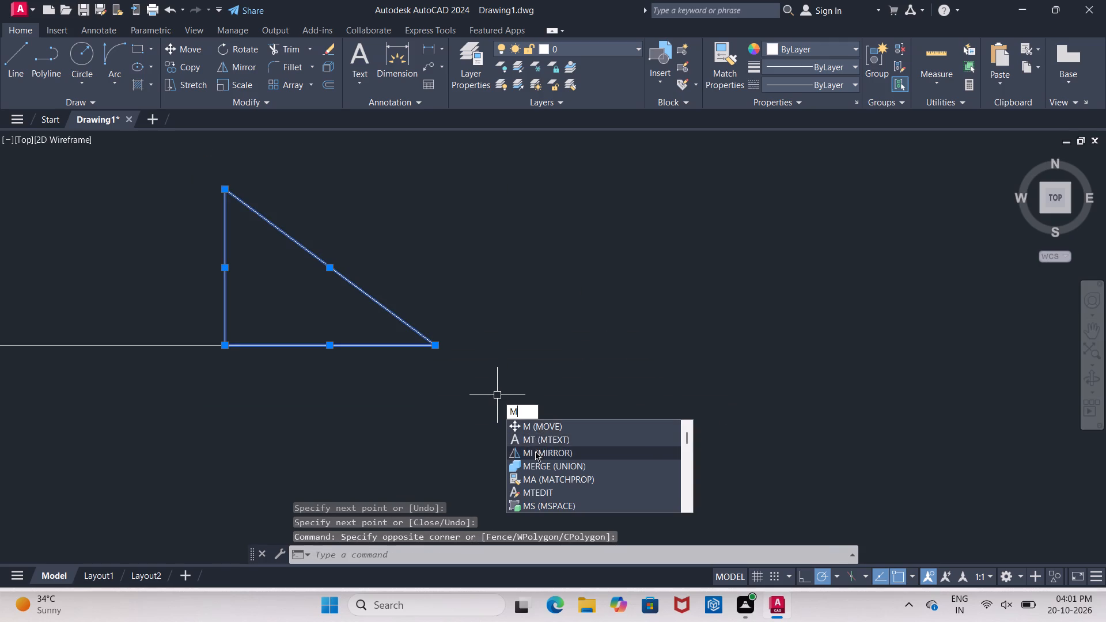
pyautogui.click(535, 452)
pyautogui.click(226, 348)
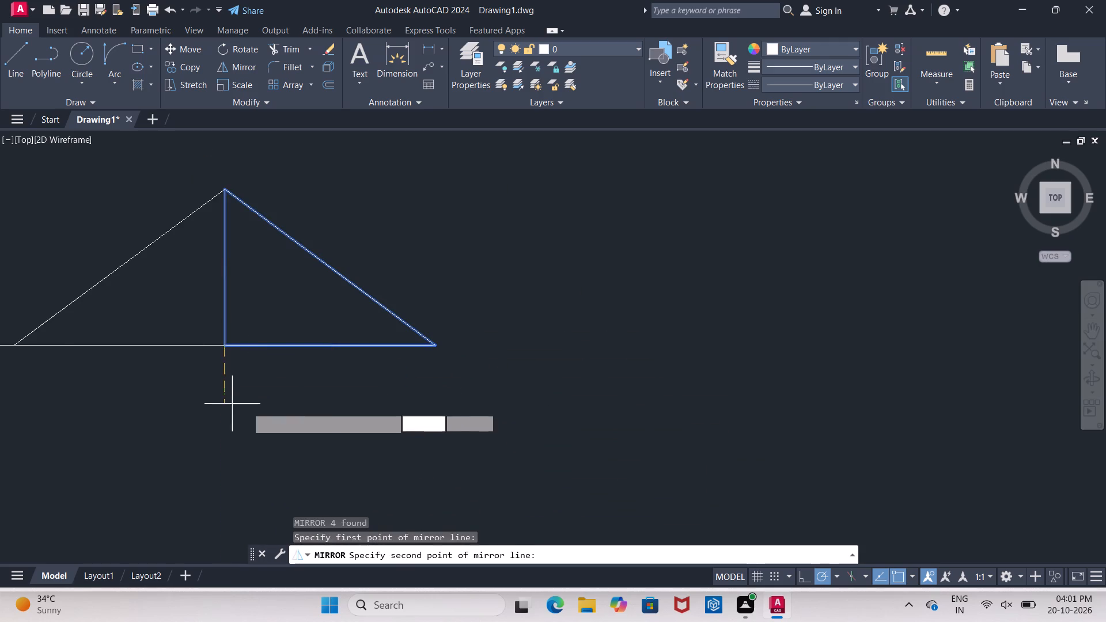
pyautogui.click(434, 344)
pyautogui.moveTo(448, 394); pyautogui.dragTo(438, 343)
pyautogui.press('Escape')
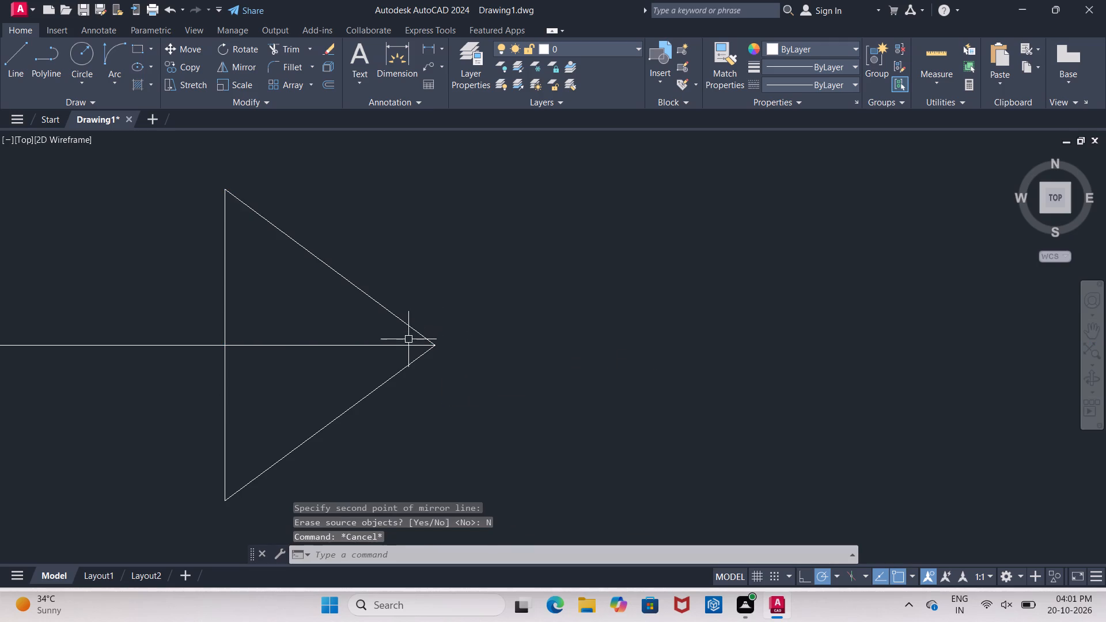
pyautogui.press('Escape')
# Erase the centre lines inside the arrowhead.
pyautogui.click(317, 339)
pyautogui.click(296, 368)
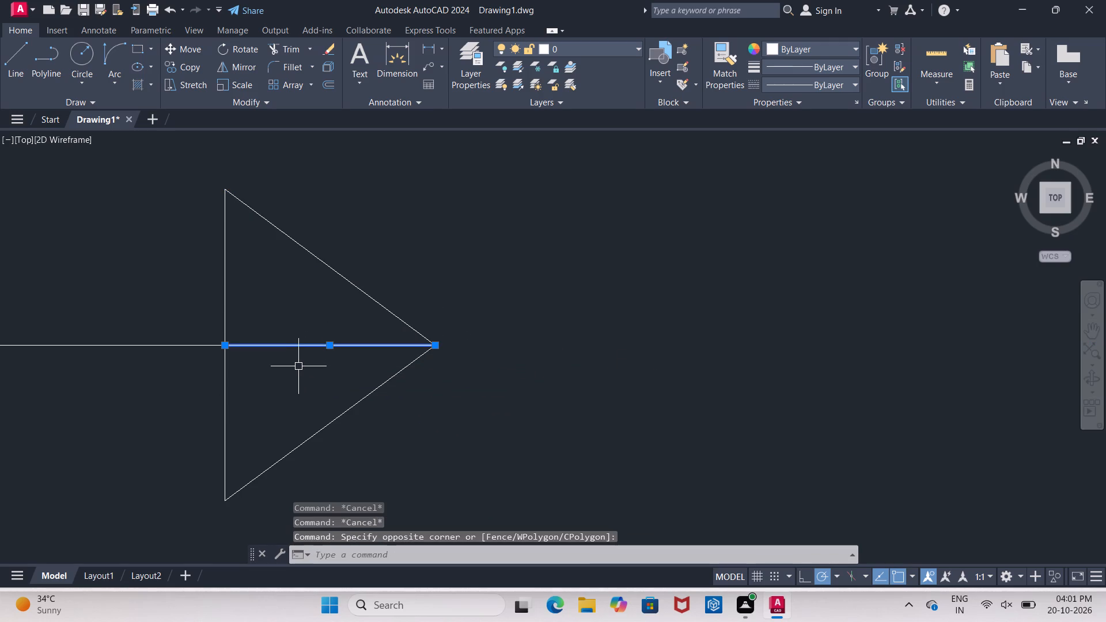
pyautogui.press('Delete')
# Draw a small circle centred on the free end of the stair line at the lower flight.
pyautogui.scroll(-7, 317, 344)
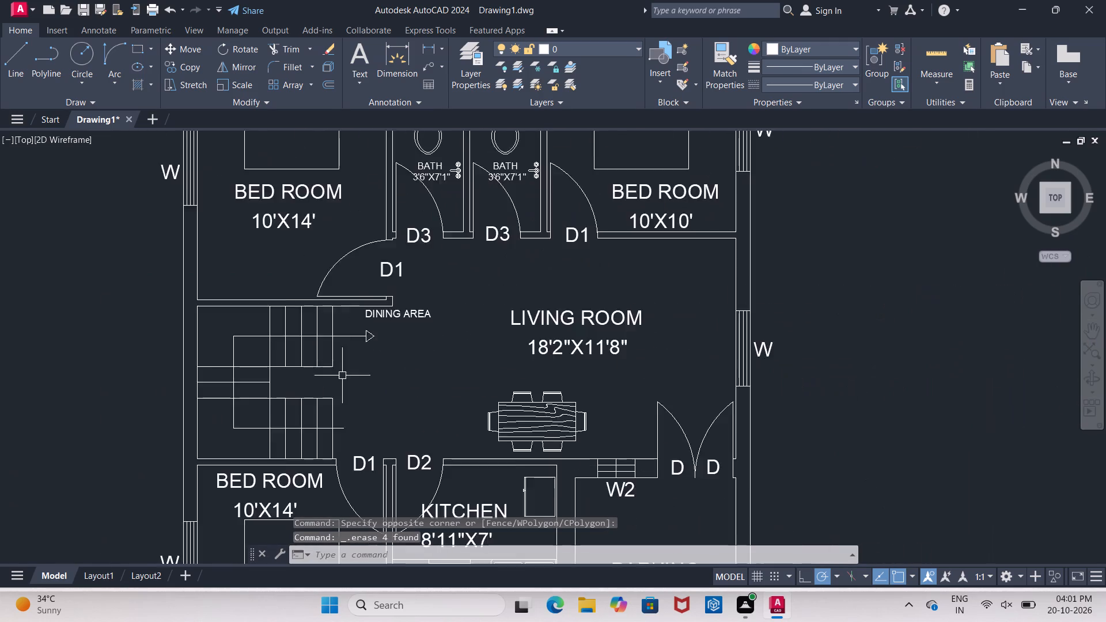
pyautogui.scroll(-1, 340, 382)
pyautogui.scroll(3, 347, 418)
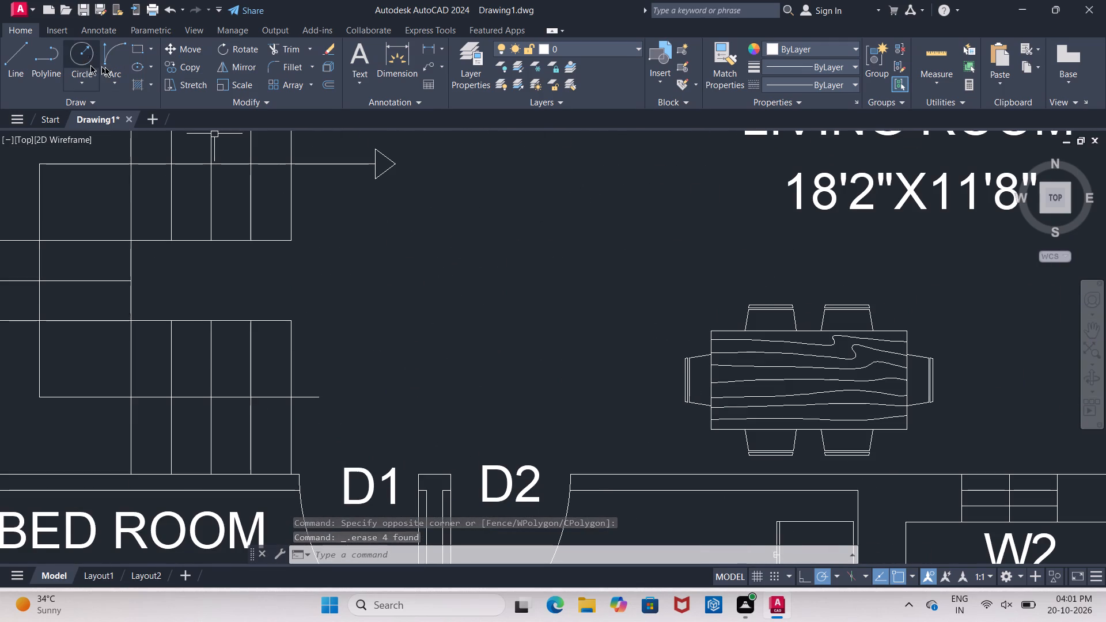
pyautogui.click(85, 56)
pyautogui.scroll(3, 337, 453)
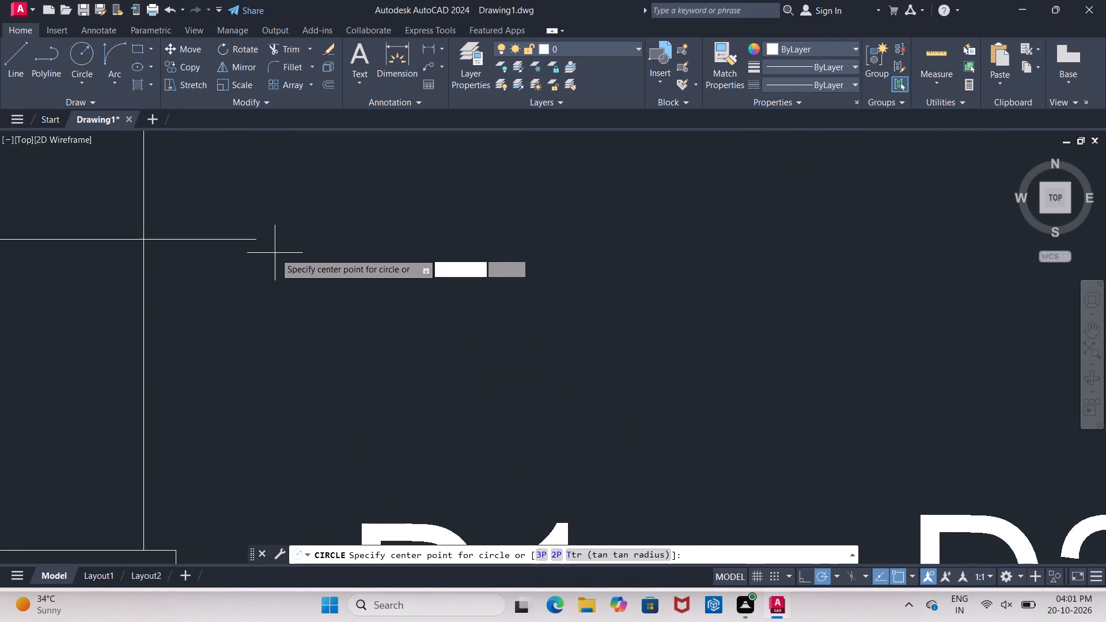
pyautogui.click(255, 241)
pyautogui.click(291, 287)
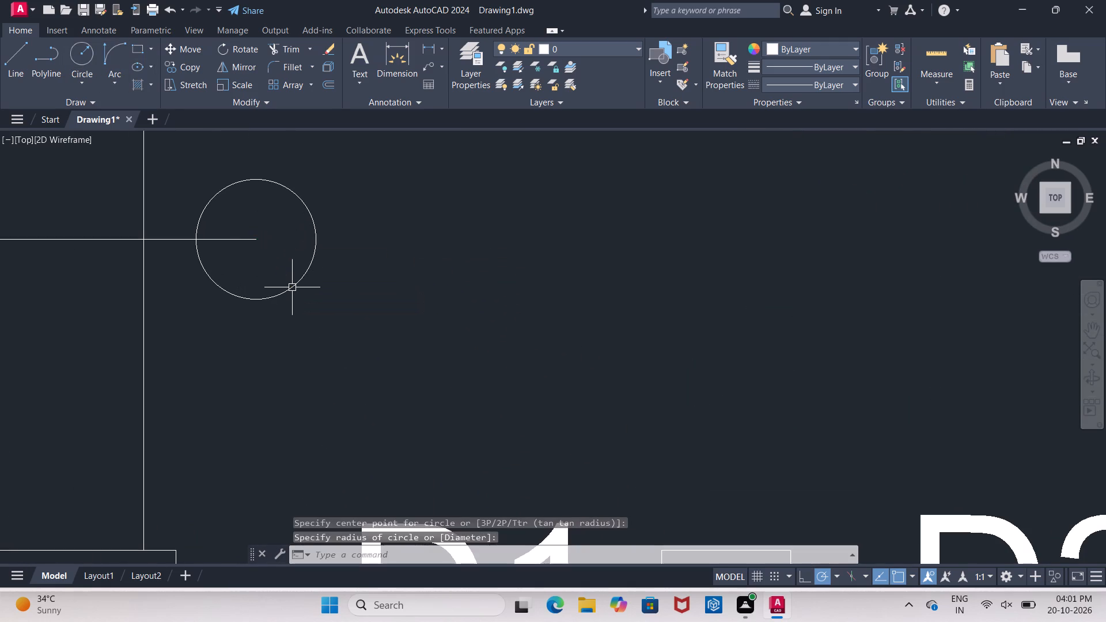
pyautogui.press('Escape')
# Trim away the part of the stair line inside the small circle.
pyautogui.write('TR')
pyautogui.press('Return')
pyautogui.press('Return')
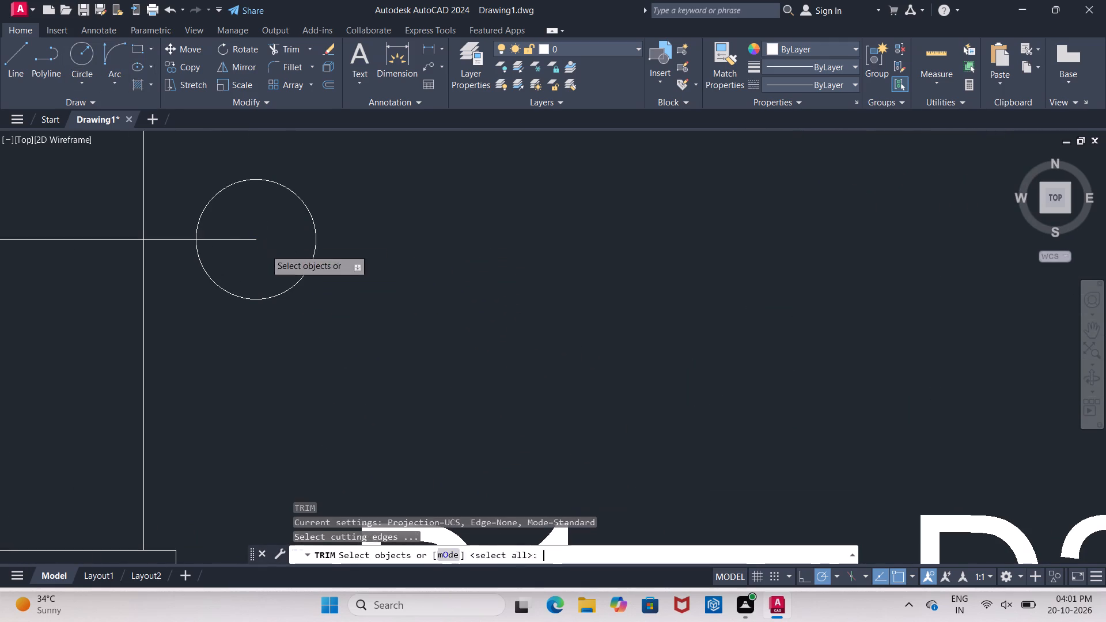
pyautogui.click(251, 240)
pyautogui.press('Escape')
# Look over the labelled plan and its stair line, the column layout plans beside it, and the bedroom and bath labels.
pyautogui.scroll(-7, 376, 234)
pyautogui.scroll(1, 397, 345)
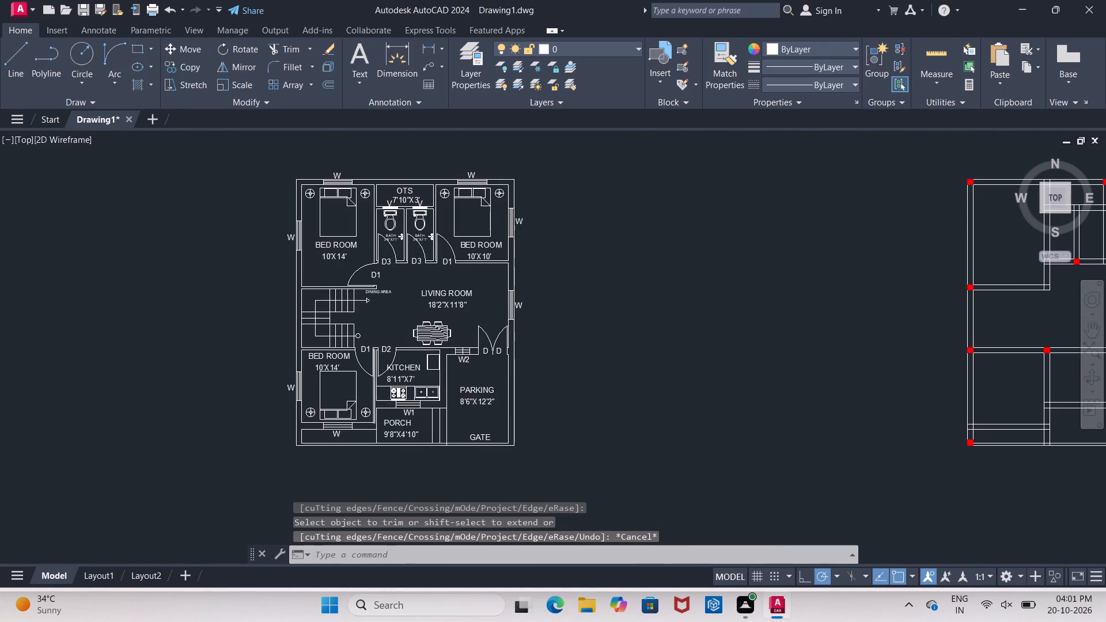
pyautogui.scroll(1, 397, 345)
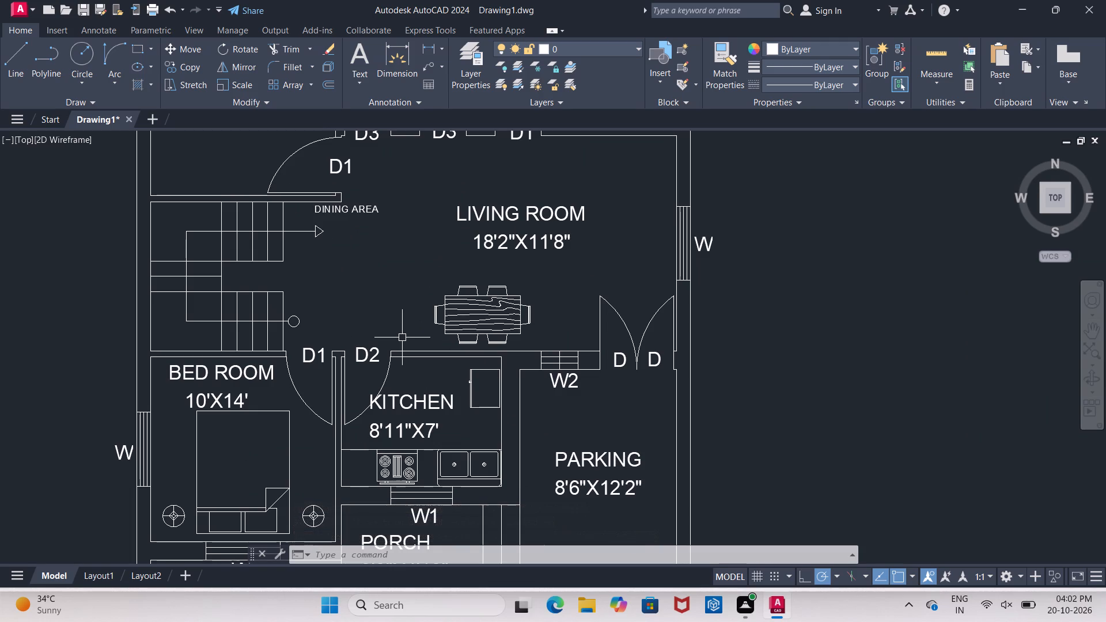
pyautogui.scroll(-3, 347, 275)
pyautogui.scroll(2, 461, 276)
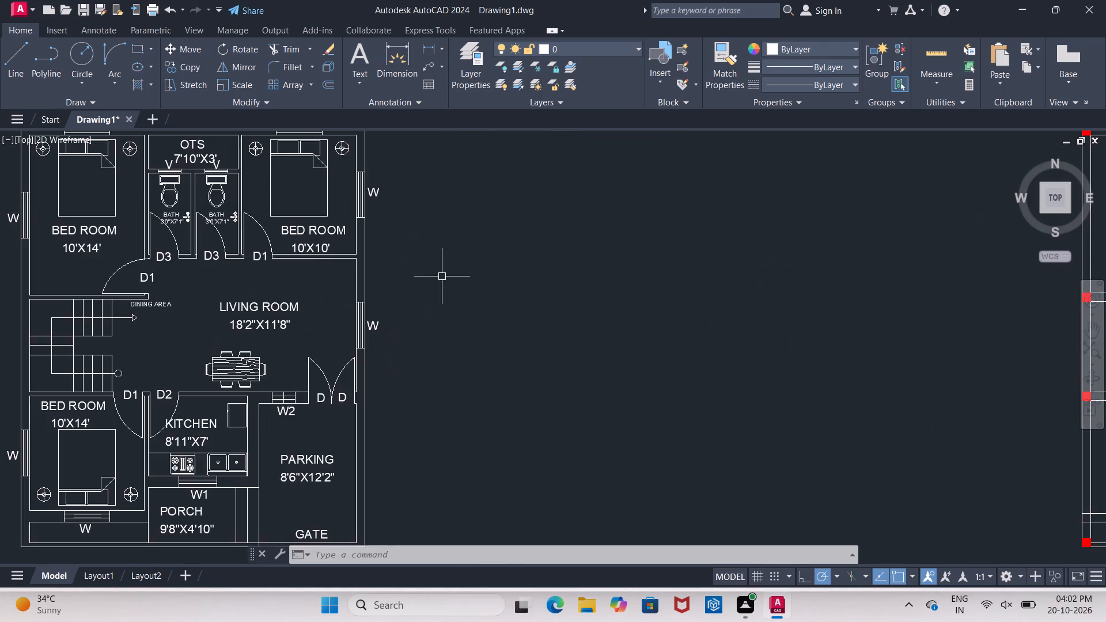
pyautogui.scroll(-3, 373, 304)
pyautogui.scroll(1, 724, 350)
pyautogui.scroll(2, 515, 344)
pyautogui.scroll(-2, 373, 348)
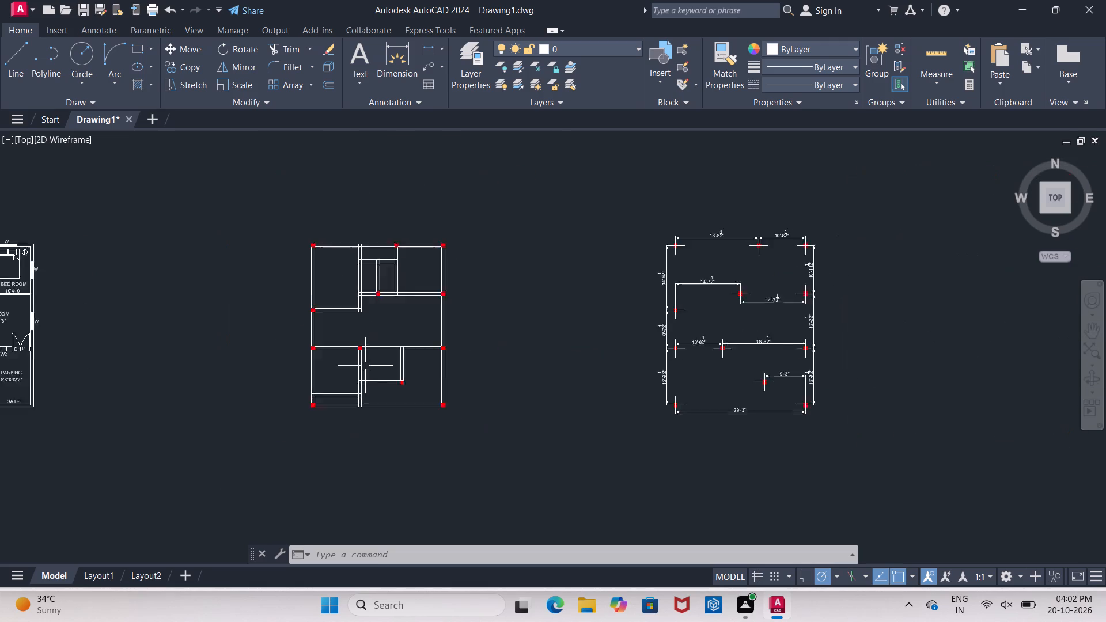
pyautogui.scroll(-1, 364, 369)
pyautogui.scroll(3, 632, 360)
pyautogui.scroll(-4, 670, 356)
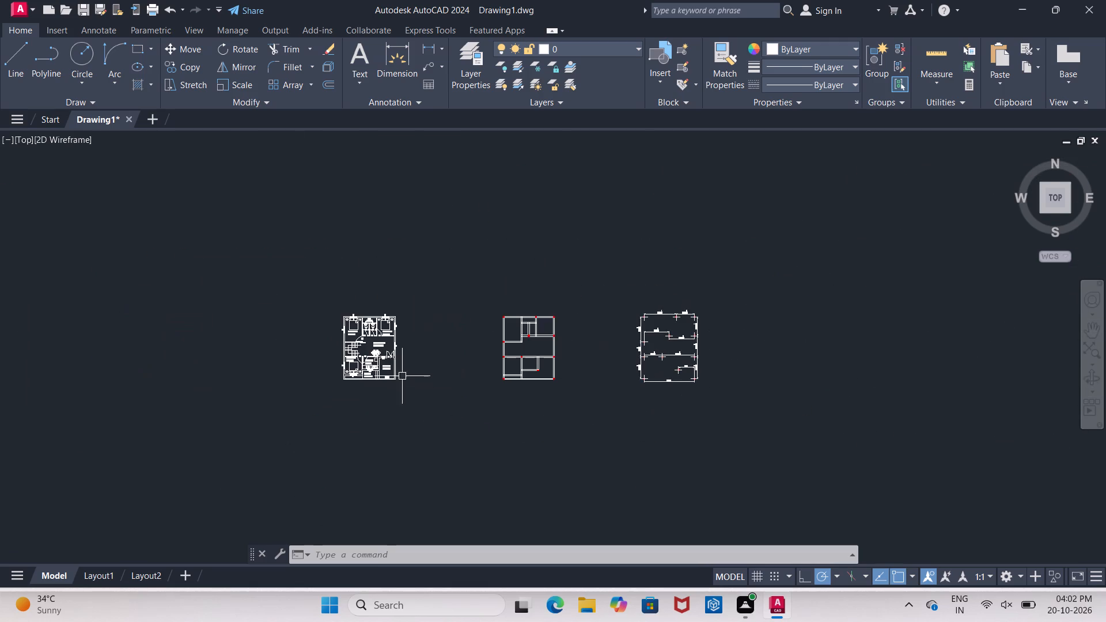
pyautogui.scroll(3, 392, 374)
pyautogui.scroll(-2, 215, 338)
pyautogui.scroll(3, 230, 285)
pyautogui.scroll(1, 471, 413)
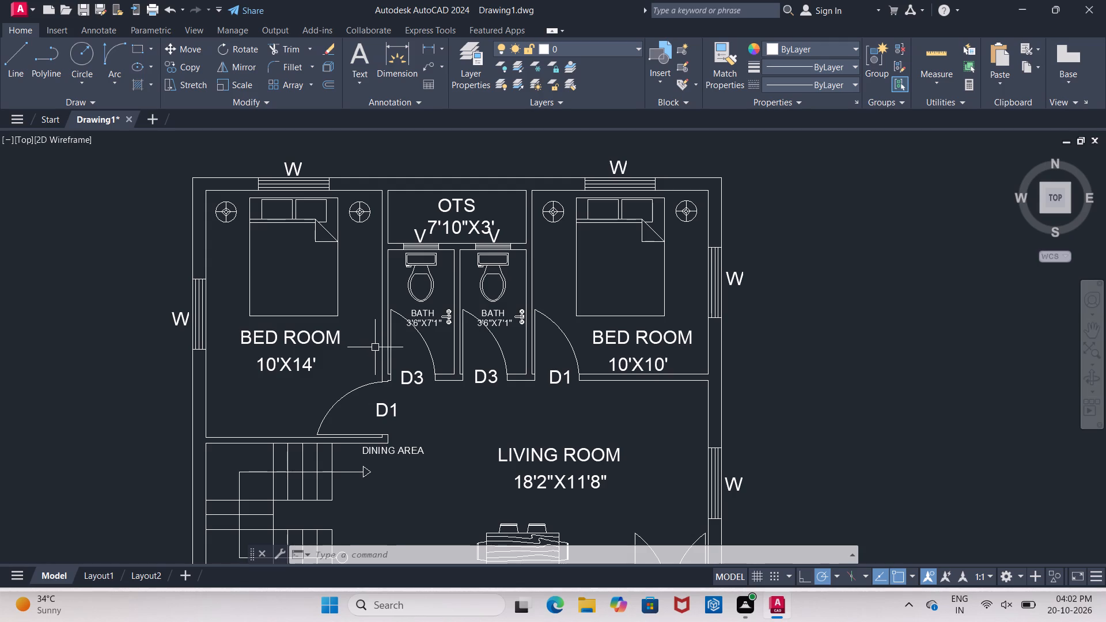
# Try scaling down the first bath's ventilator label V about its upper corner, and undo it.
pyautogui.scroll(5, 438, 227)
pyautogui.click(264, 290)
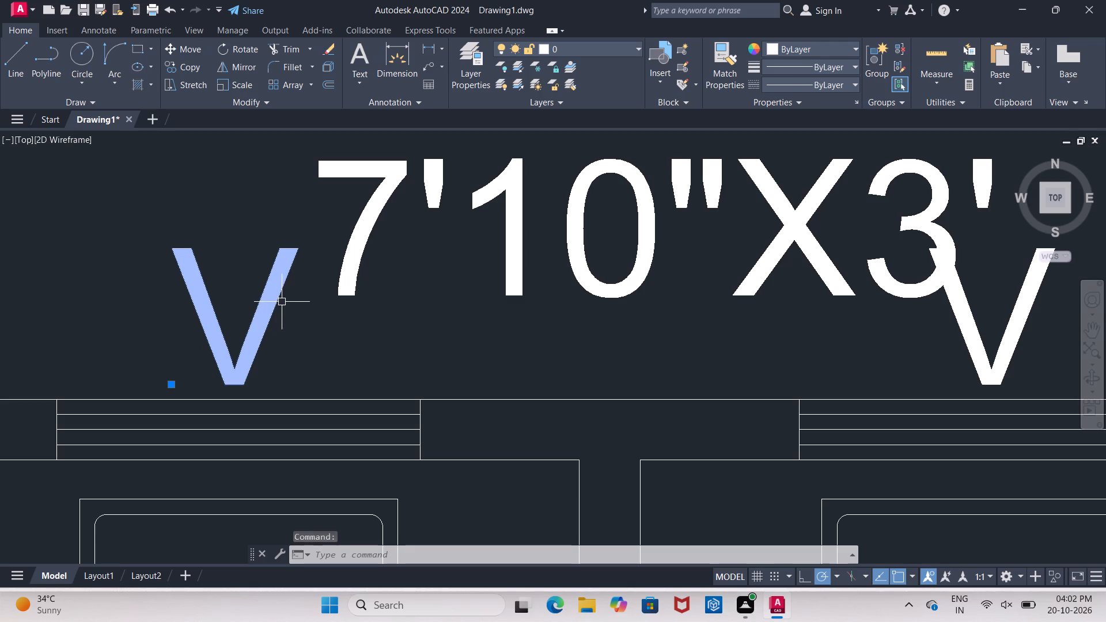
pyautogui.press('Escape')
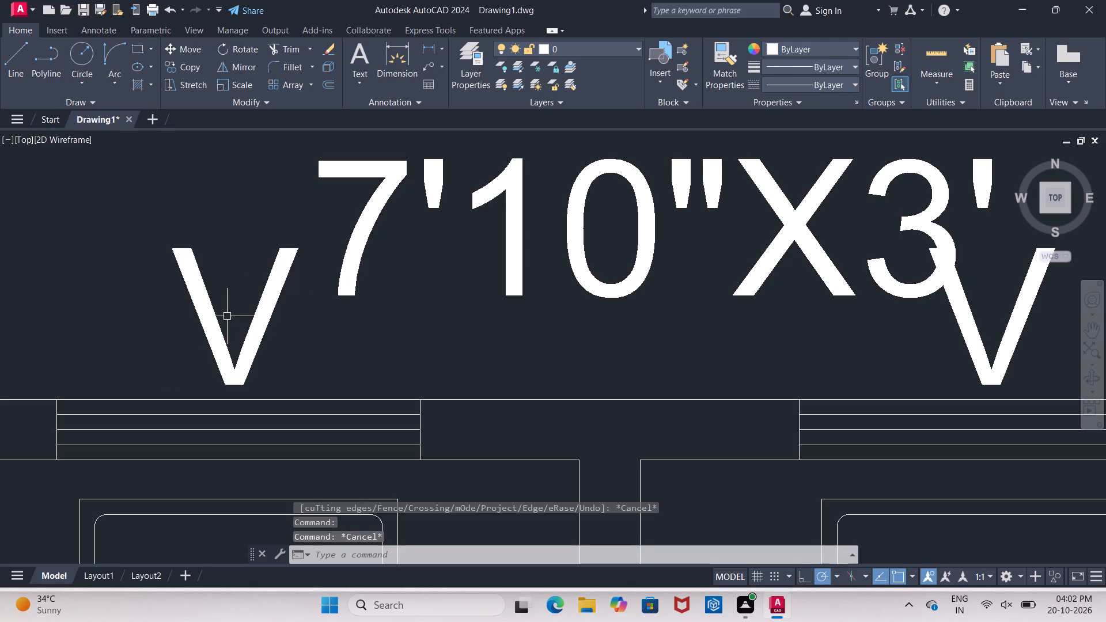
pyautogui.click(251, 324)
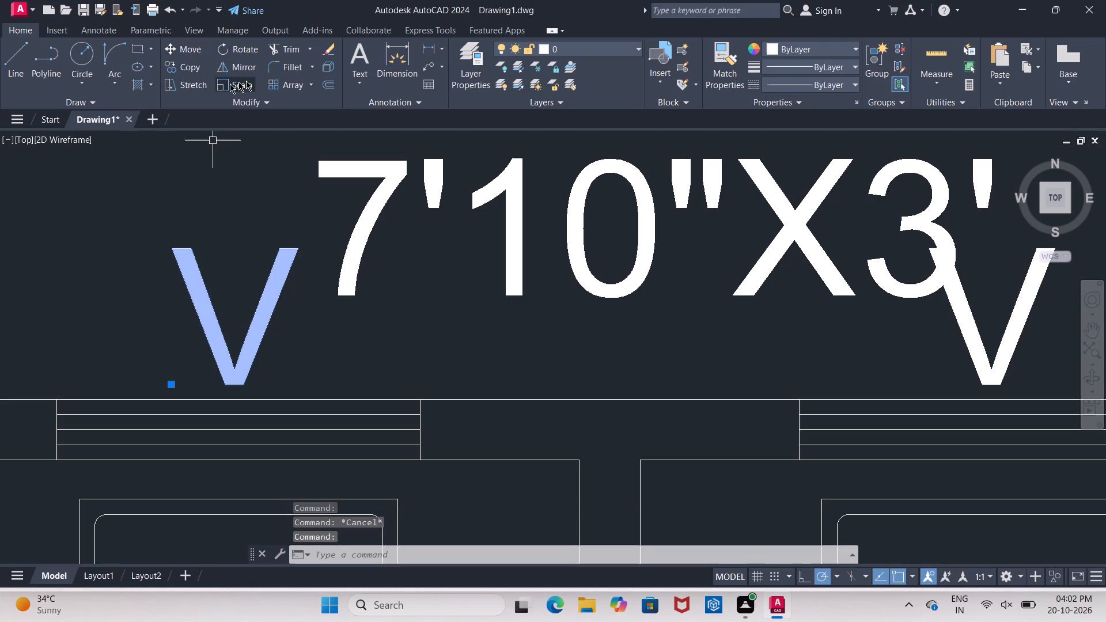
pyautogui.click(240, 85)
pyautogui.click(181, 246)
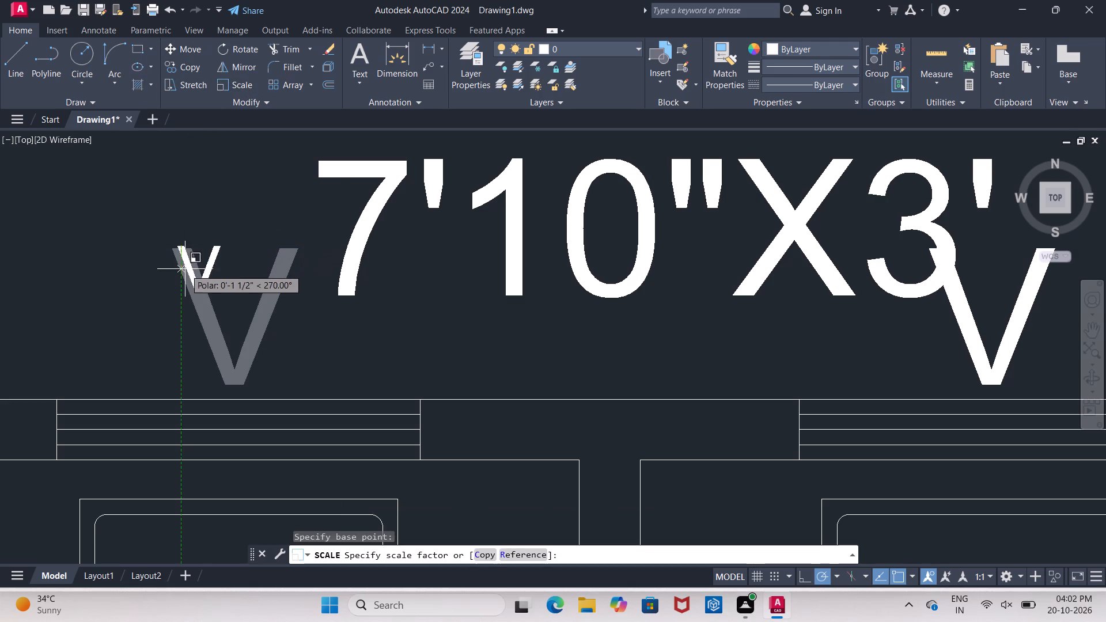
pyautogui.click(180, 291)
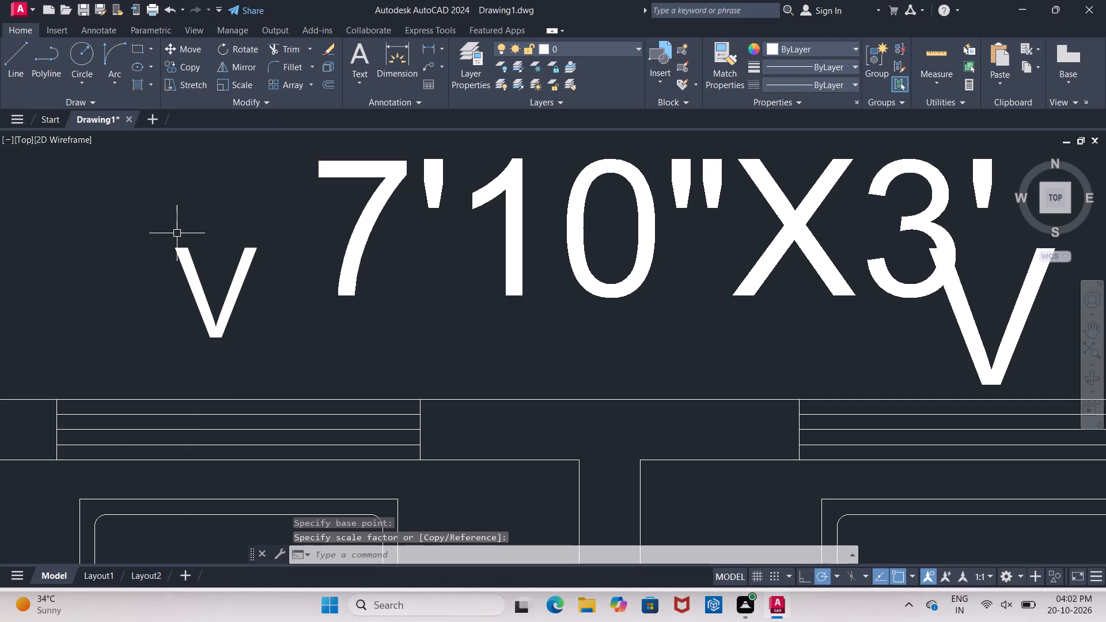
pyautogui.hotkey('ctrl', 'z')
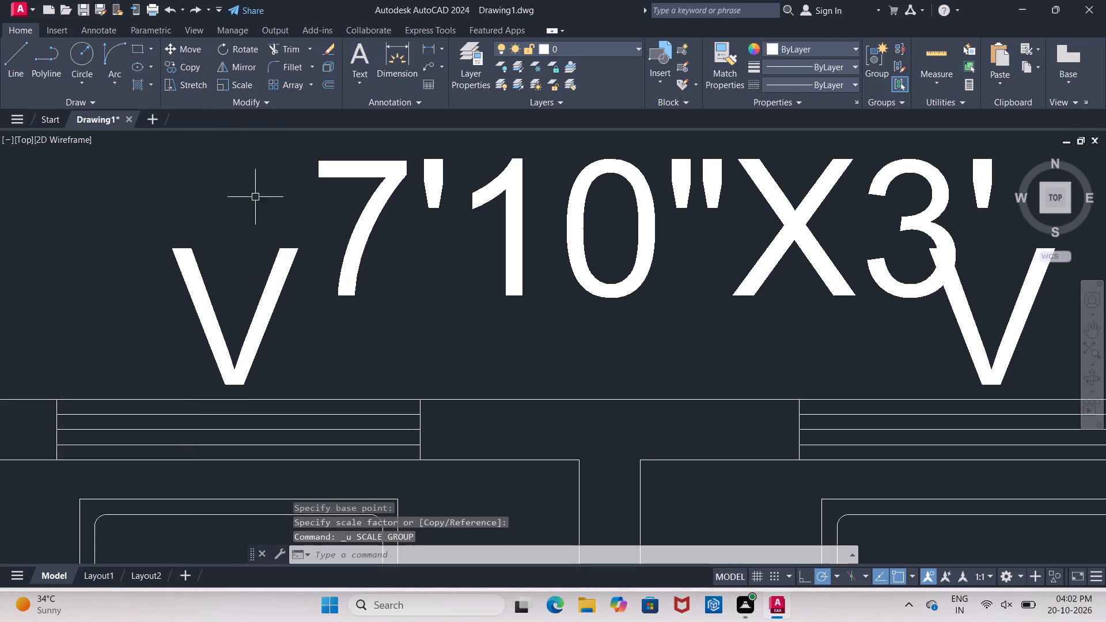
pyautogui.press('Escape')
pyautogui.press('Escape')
# Scale down the V label above the bath next to the 10'X14' bedroom, using its bottom tip as base point.
pyautogui.click(233, 86)
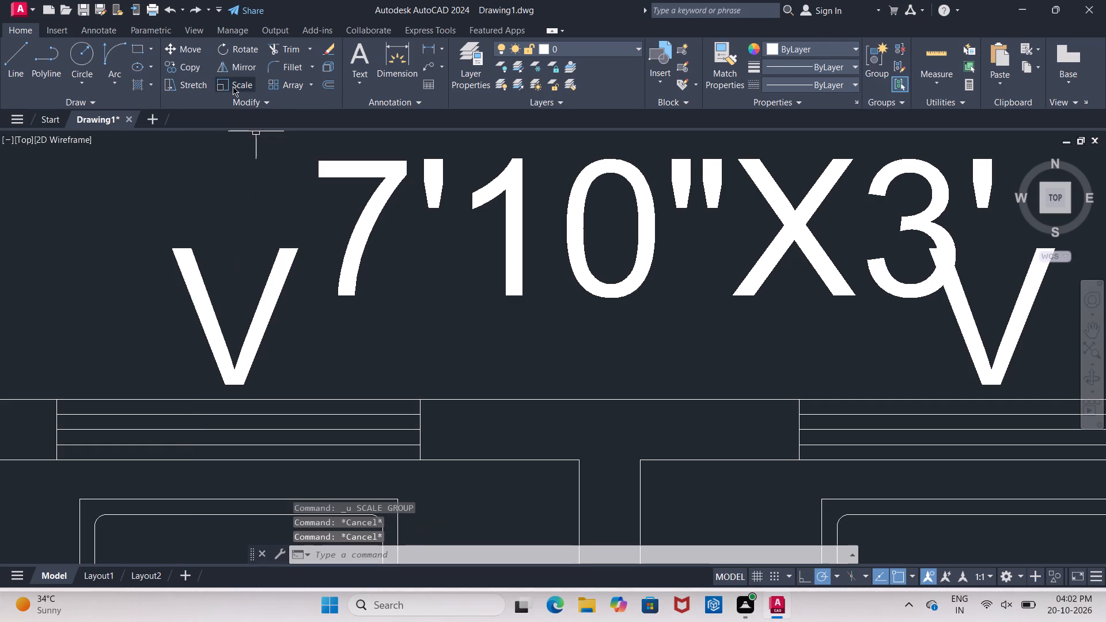
pyautogui.click(234, 355)
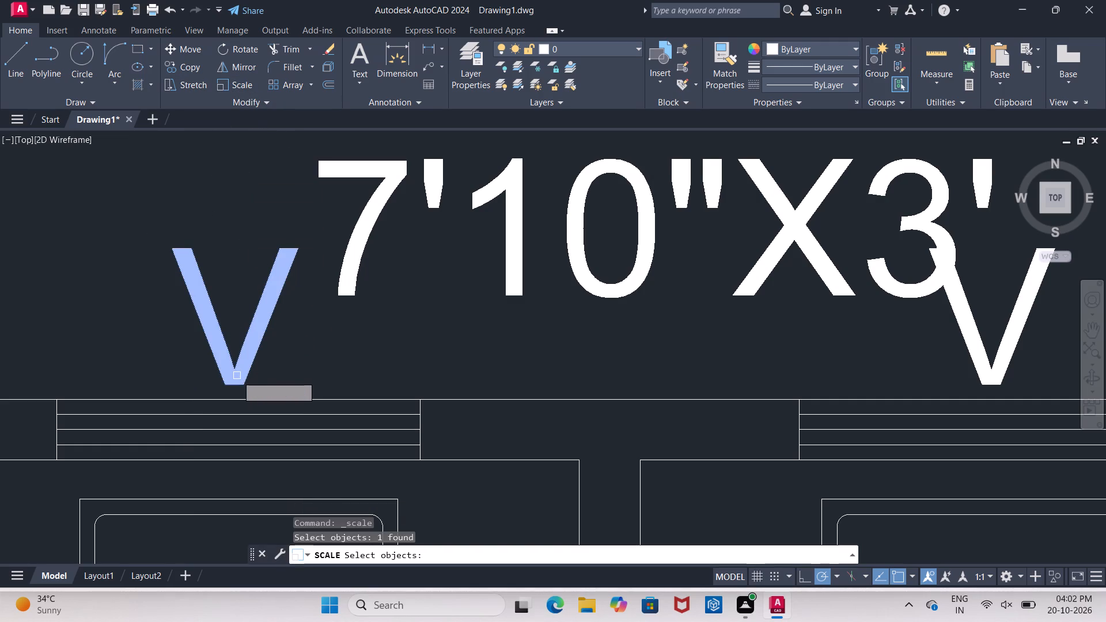
pyautogui.press('Return')
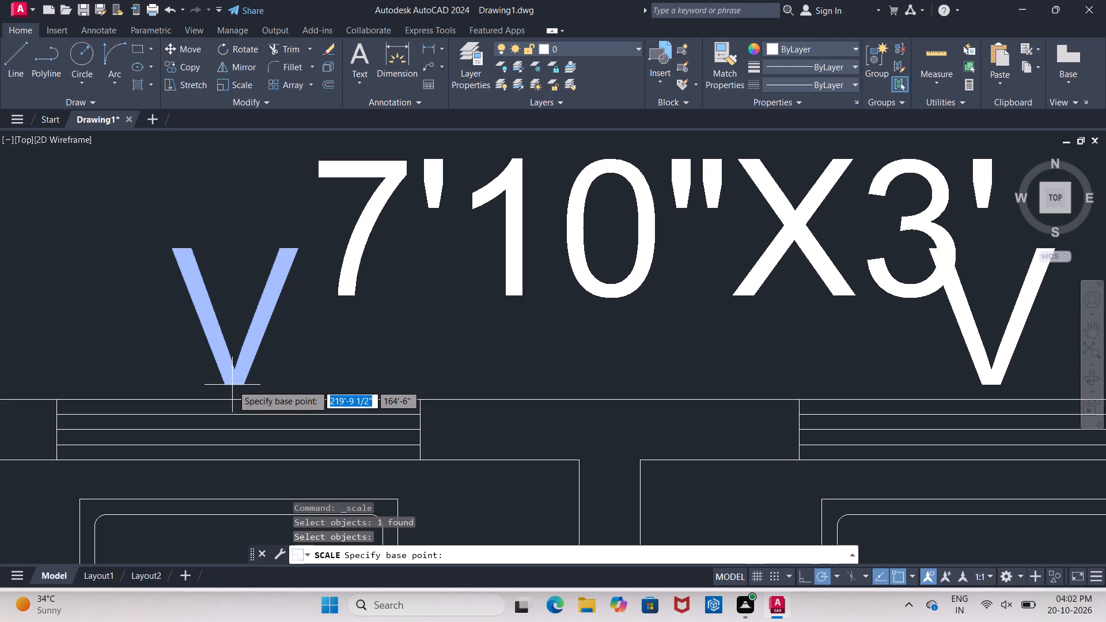
pyautogui.click(235, 385)
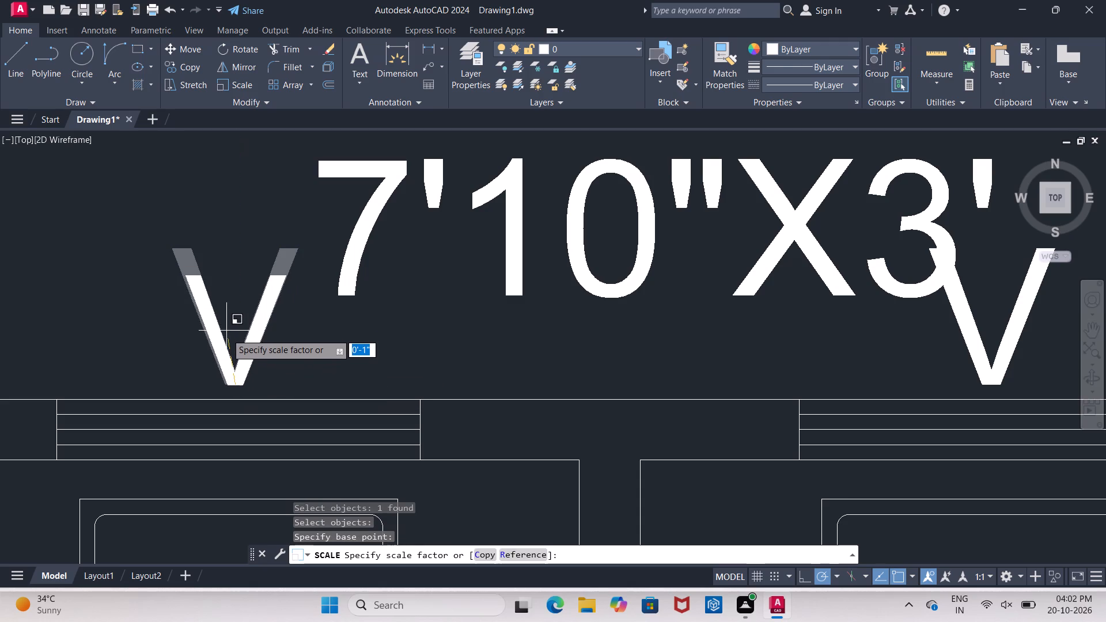
pyautogui.click(228, 342)
pyautogui.scroll(-3, 111, 305)
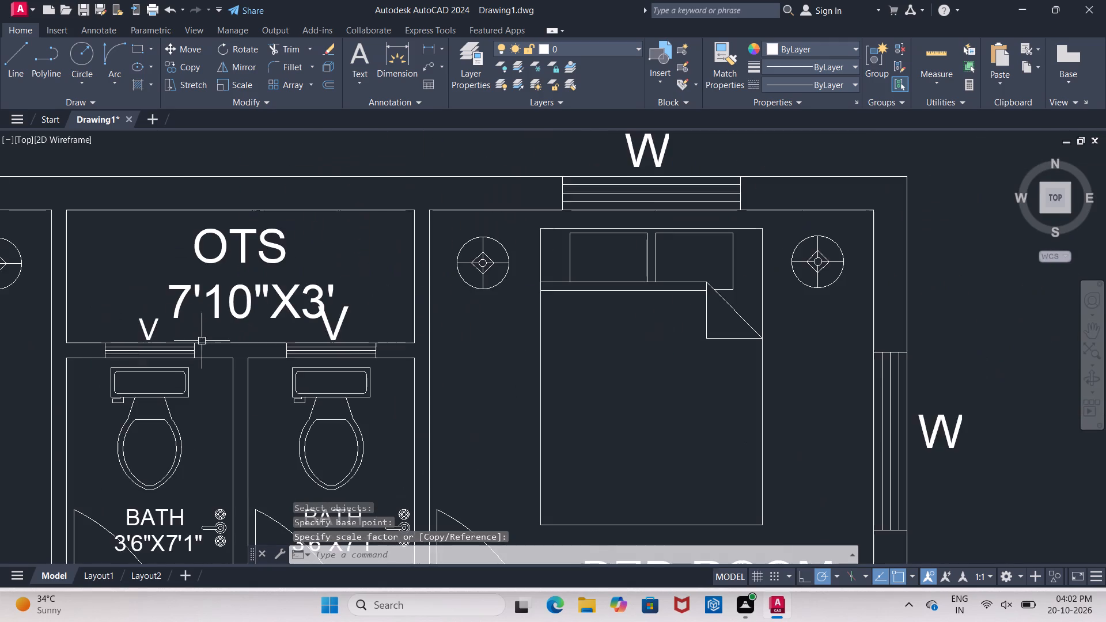
# Scale down the V label above the other bath about its bottom tip to a similar size.
pyautogui.scroll(2, 395, 325)
pyautogui.click(251, 337)
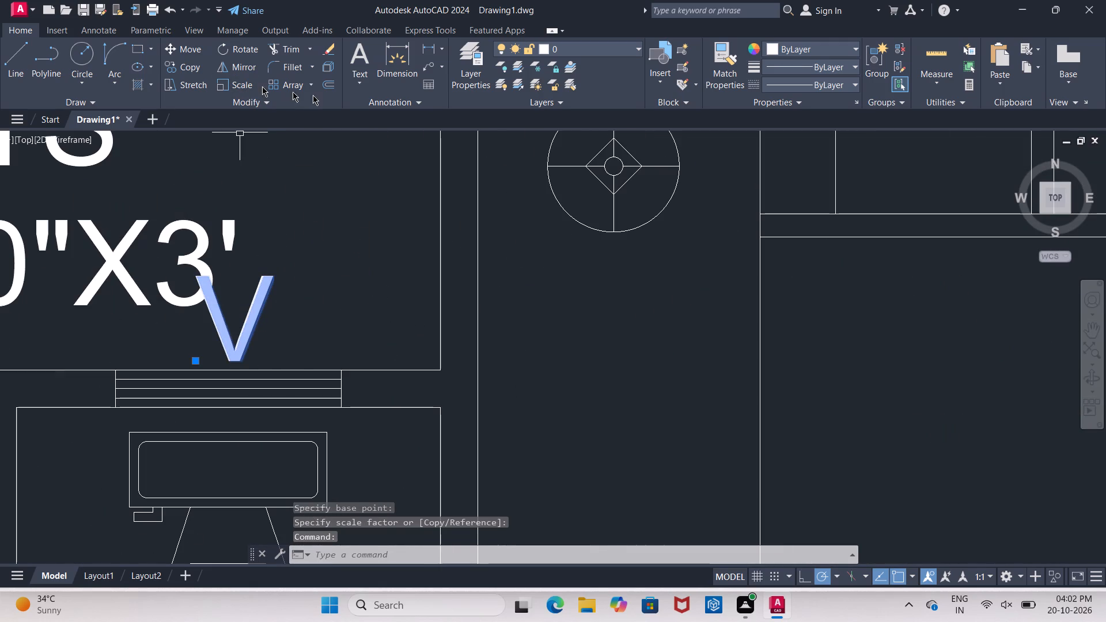
pyautogui.click(234, 90)
pyautogui.click(233, 362)
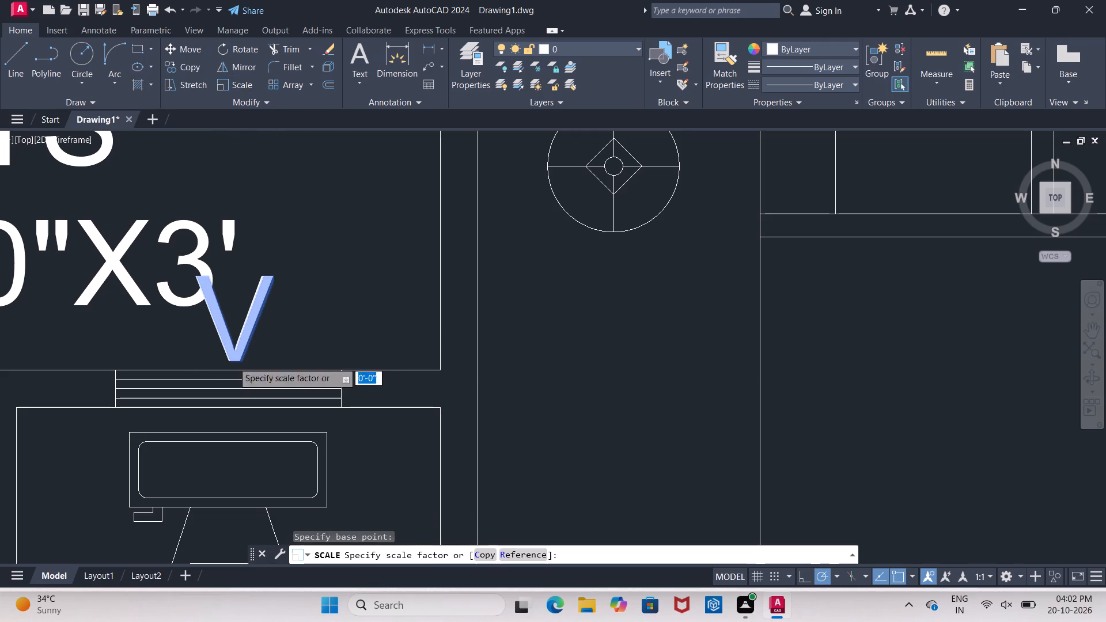
pyautogui.click(235, 337)
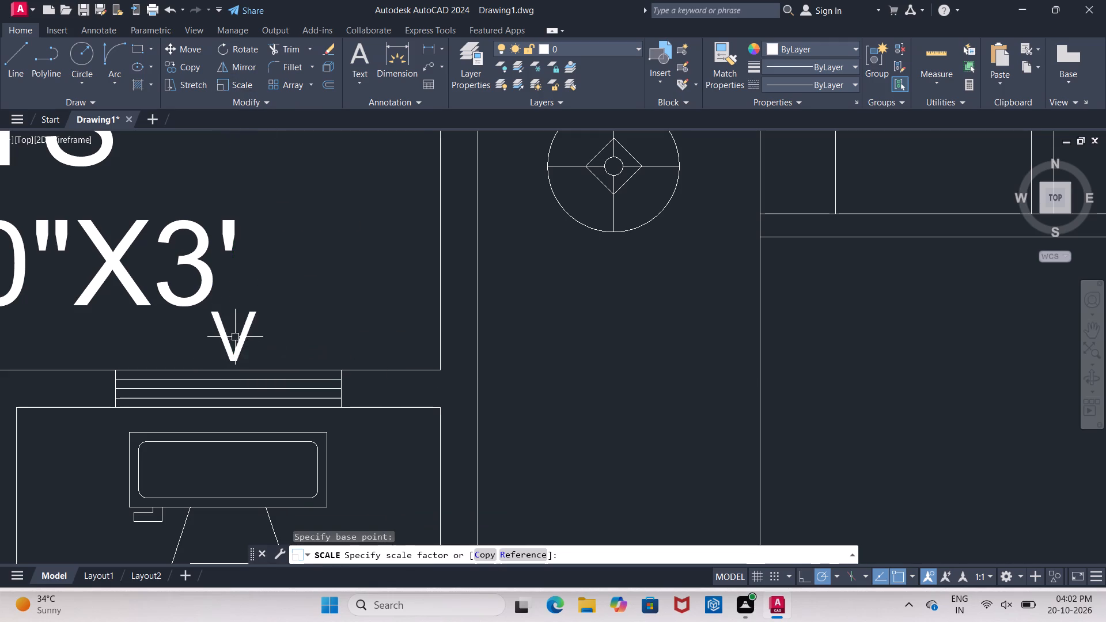
pyautogui.scroll(-3, 338, 263)
pyautogui.scroll(1, 255, 296)
pyautogui.press('Escape')
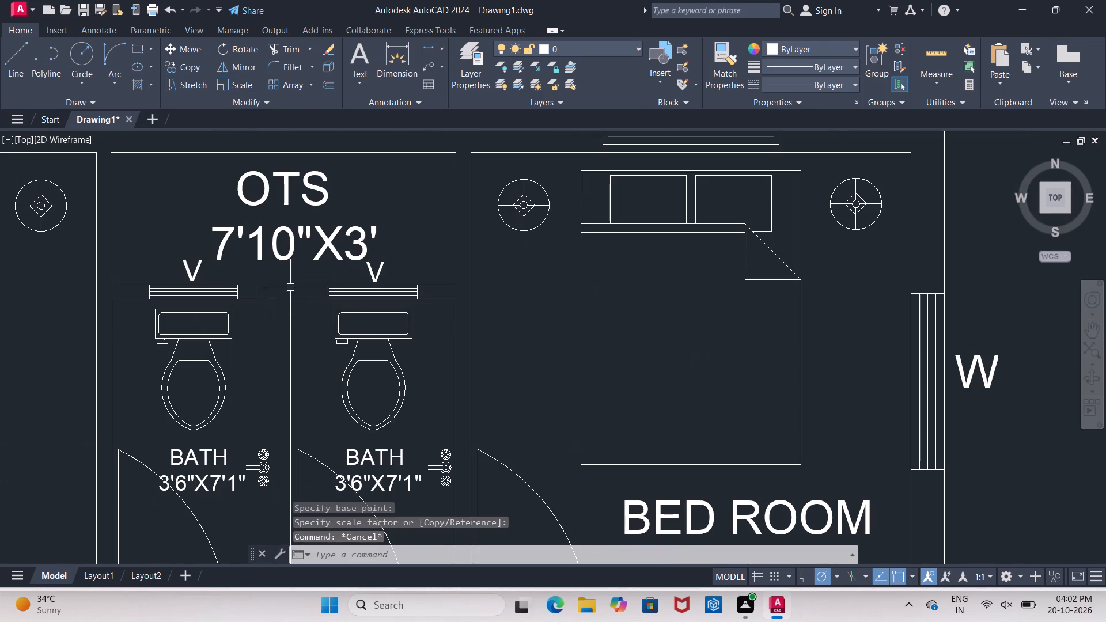
# Scale down the OTS label and its 7'10"X3' size text together about the top of OTS, clear of the V labels.
pyautogui.scroll(-1, 362, 222)
pyautogui.scroll(2, 298, 226)
pyautogui.click(299, 240)
pyautogui.click(287, 171)
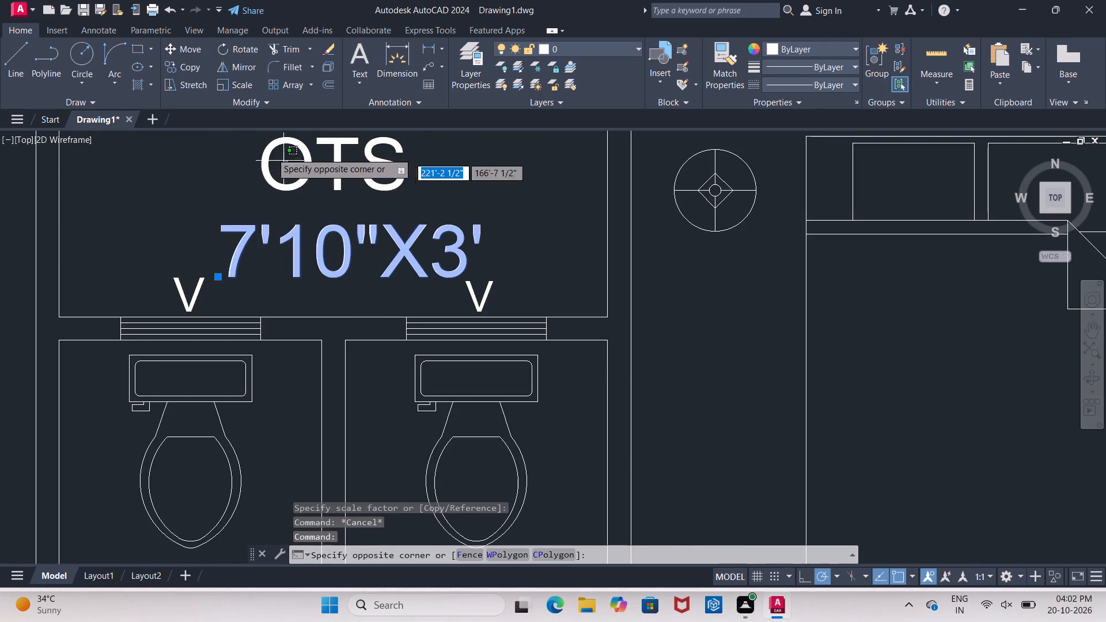
pyautogui.click(249, 146)
pyautogui.click(269, 154)
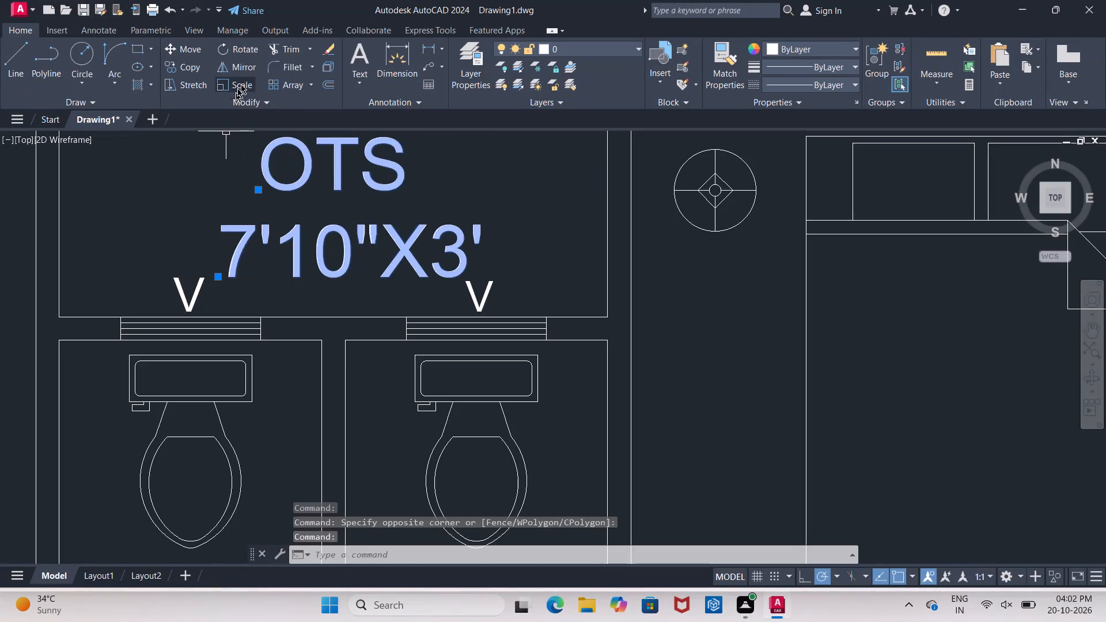
pyautogui.click(239, 80)
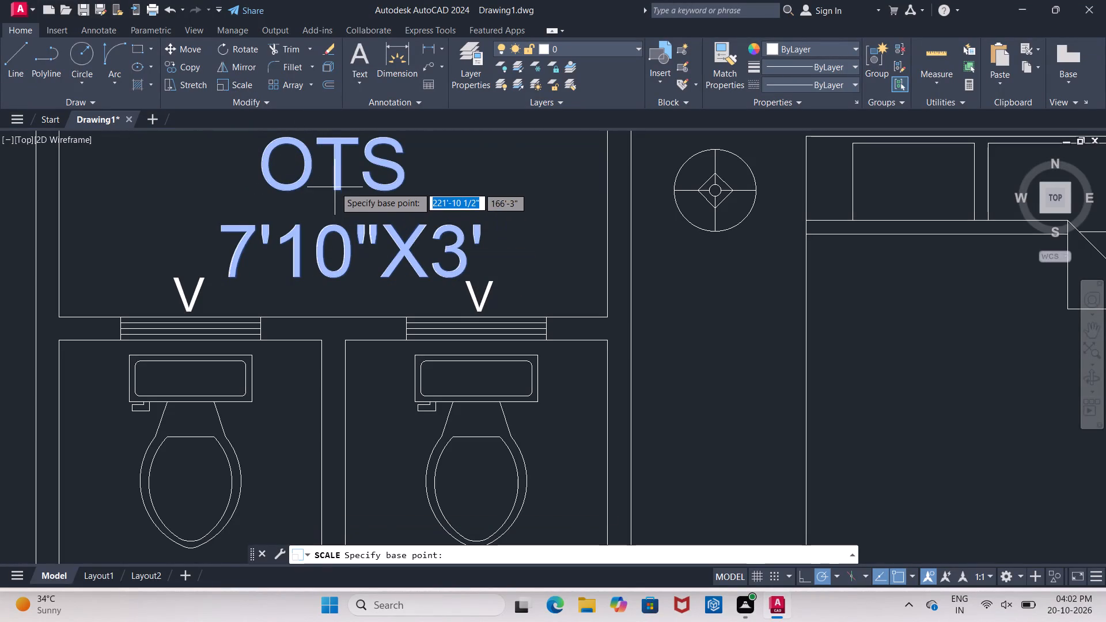
pyautogui.click(336, 141)
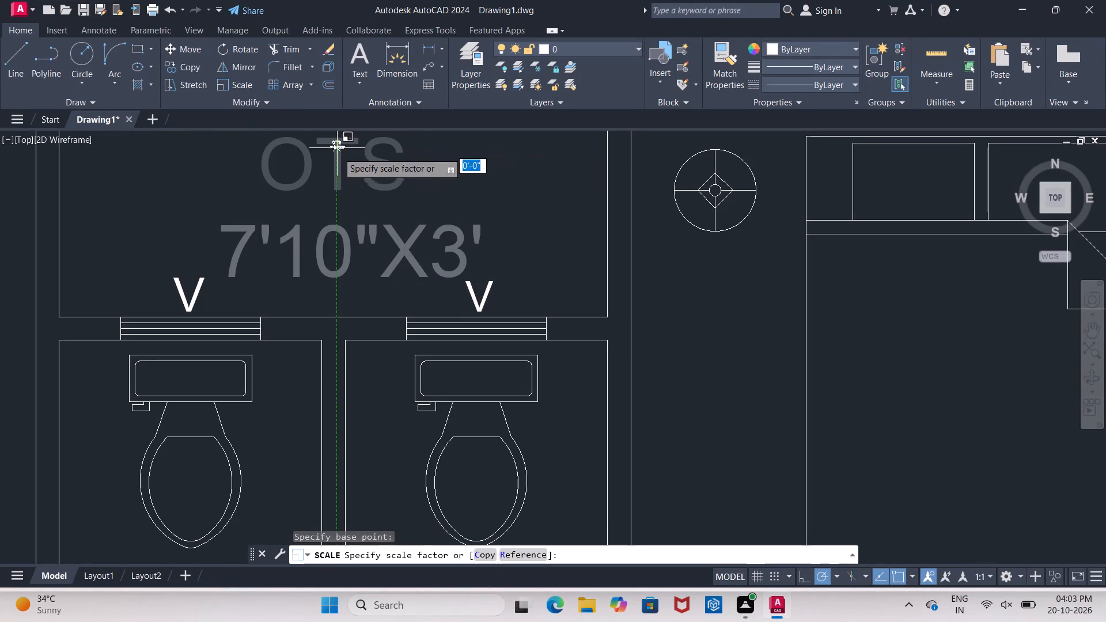
pyautogui.click(346, 239)
pyautogui.scroll(-5, 351, 181)
pyautogui.scroll(2, 341, 211)
pyautogui.press('Escape')
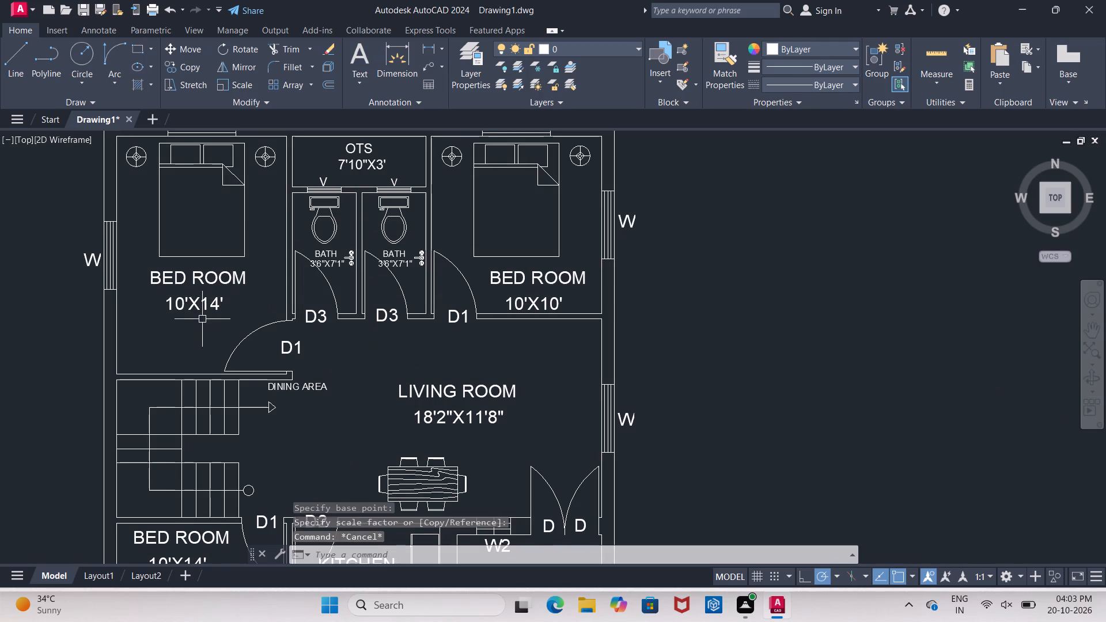
# Scale down the BED ROOM and 10'X14' texts slightly in the bedroom beside the kitchen, clear of the bed.
pyautogui.scroll(-2, 230, 274)
pyautogui.scroll(1, 254, 376)
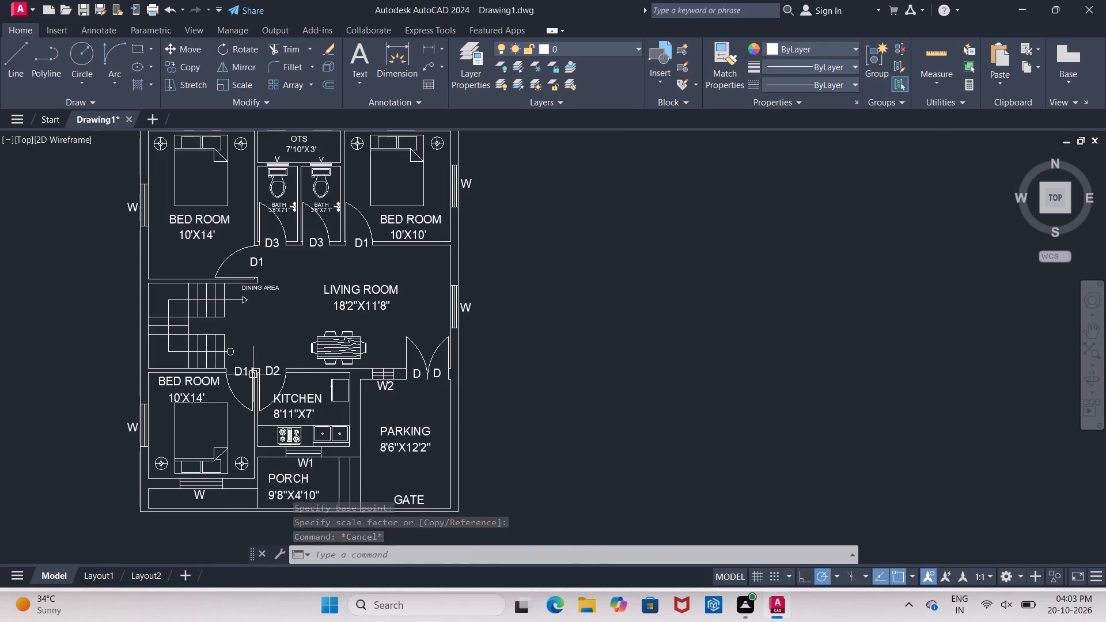
pyautogui.scroll(3, 163, 427)
pyautogui.click(194, 259)
pyautogui.click(200, 312)
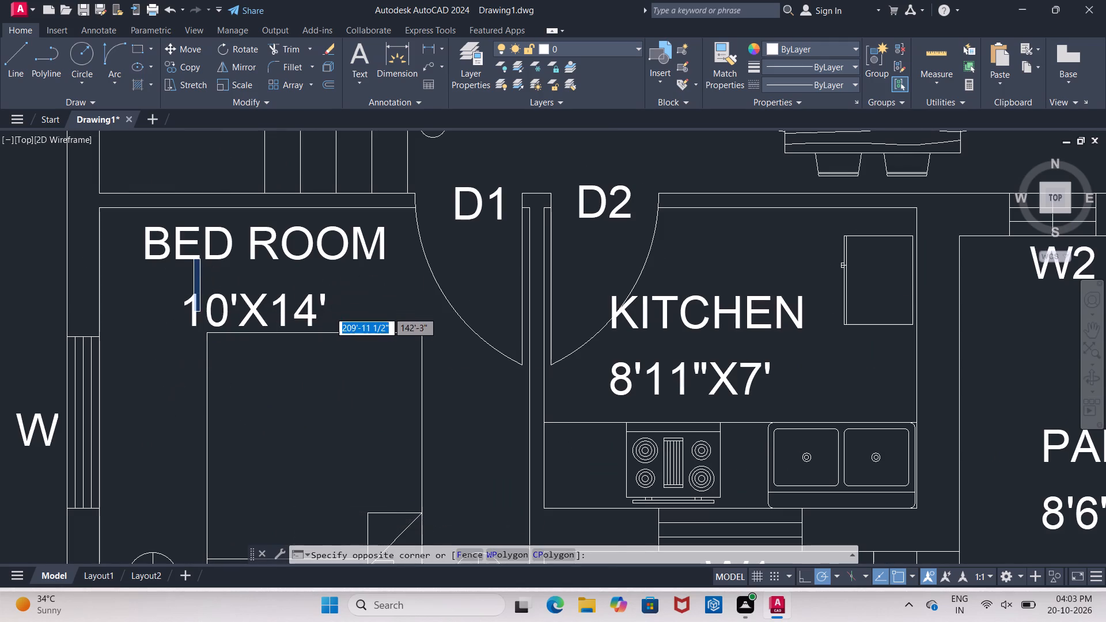
pyautogui.click(209, 315)
pyautogui.click(181, 245)
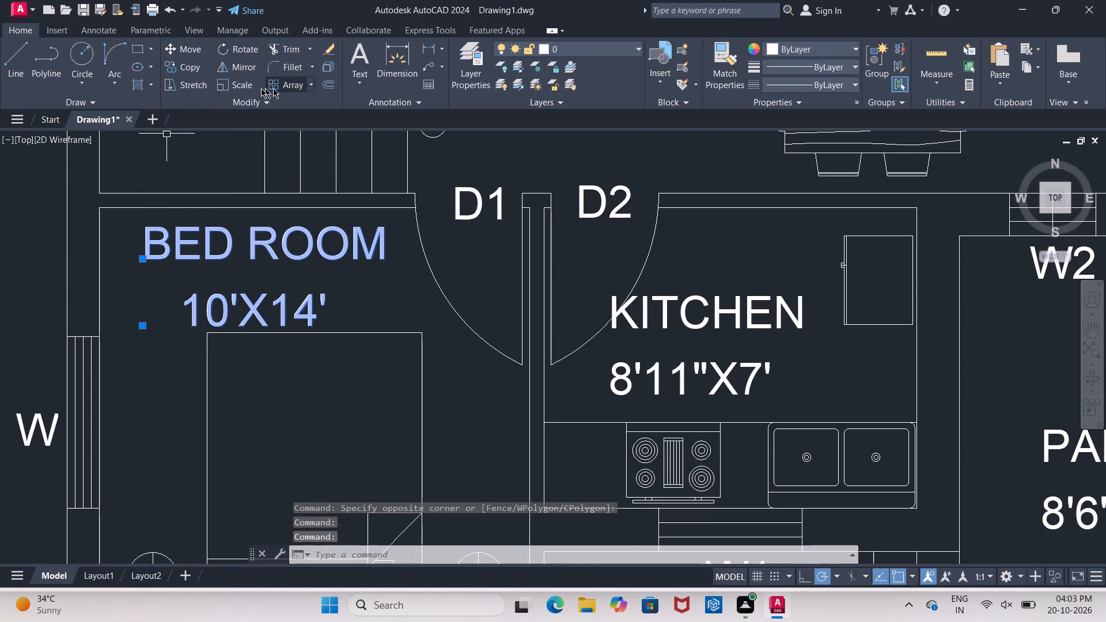
pyautogui.click(237, 88)
pyautogui.click(175, 234)
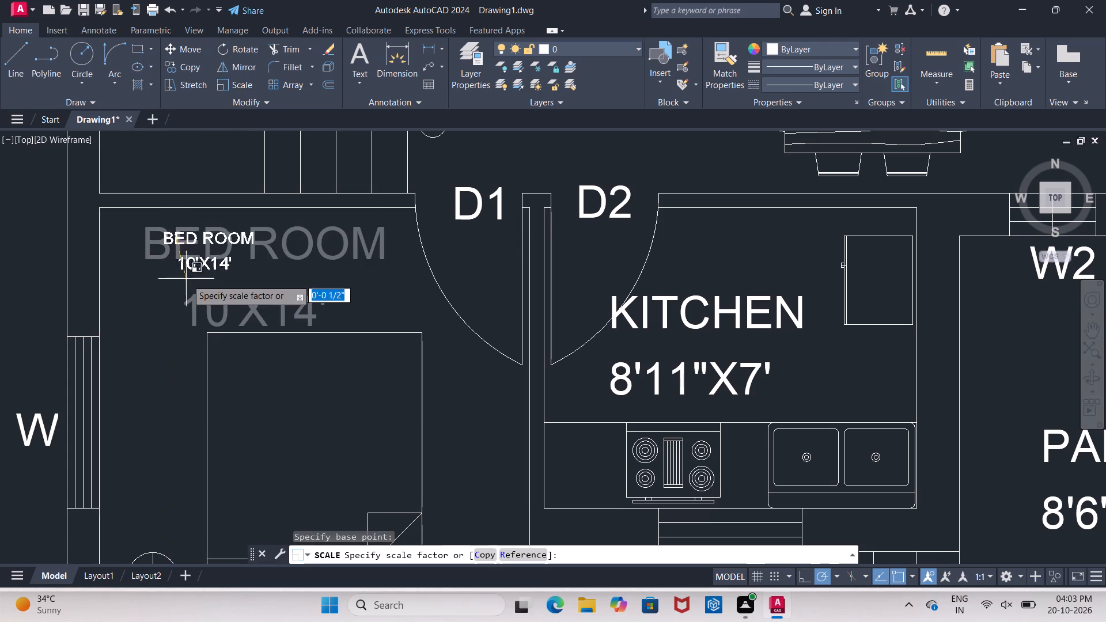
pyautogui.click(255, 314)
pyautogui.scroll(-2, 93, 249)
pyautogui.scroll(-1, 159, 315)
pyautogui.scroll(-1, 332, 335)
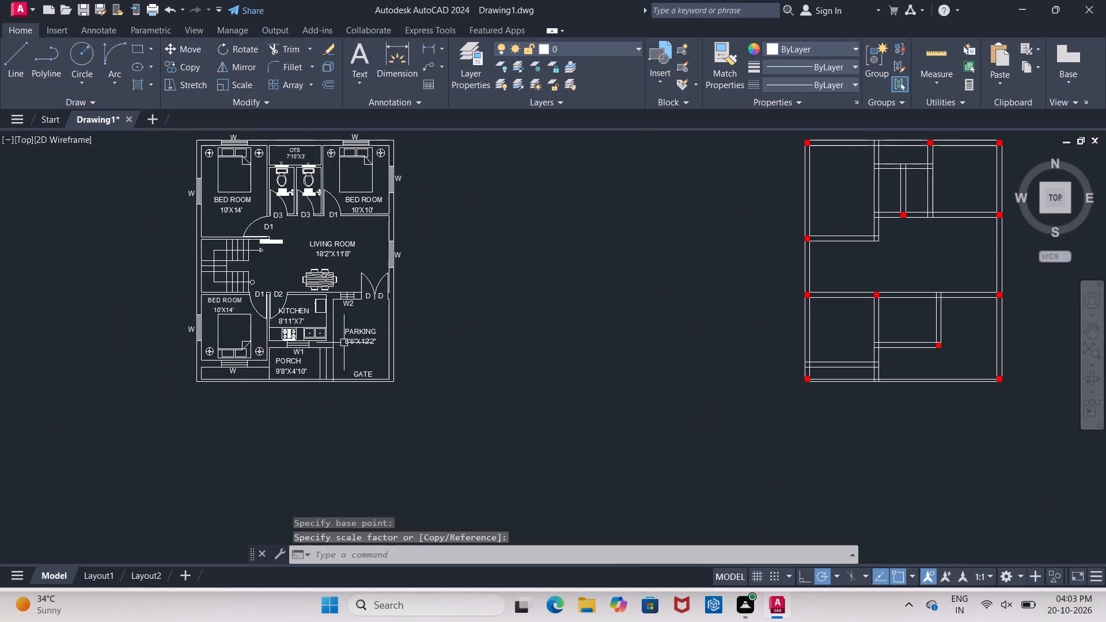
# Scale down the KITCHEN label and its 8'11"X7' size text together about the top of the word KITCHEN.
pyautogui.scroll(2, 252, 269)
pyautogui.scroll(2, 347, 400)
pyautogui.click(331, 344)
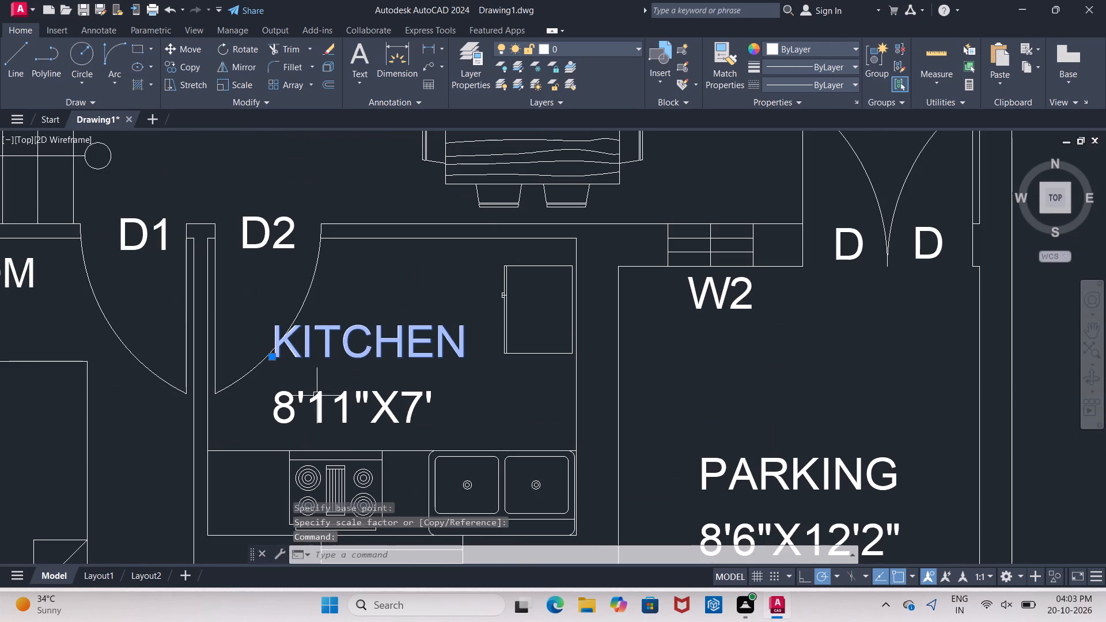
pyautogui.click(315, 416)
pyautogui.click(238, 86)
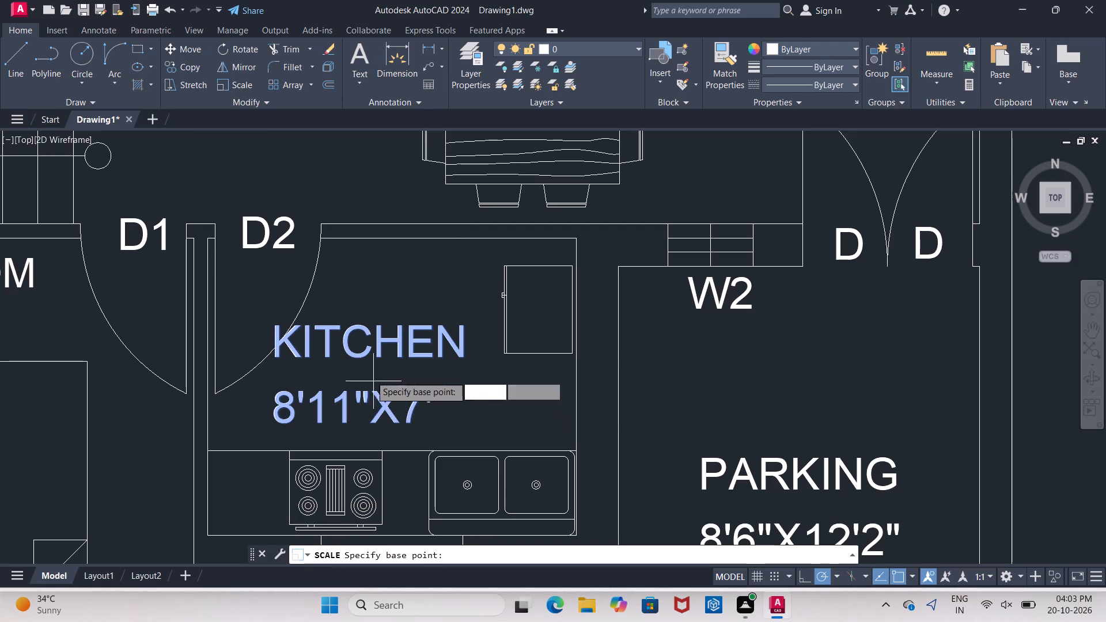
pyautogui.moveTo(357, 330); pyautogui.dragTo(359, 335)
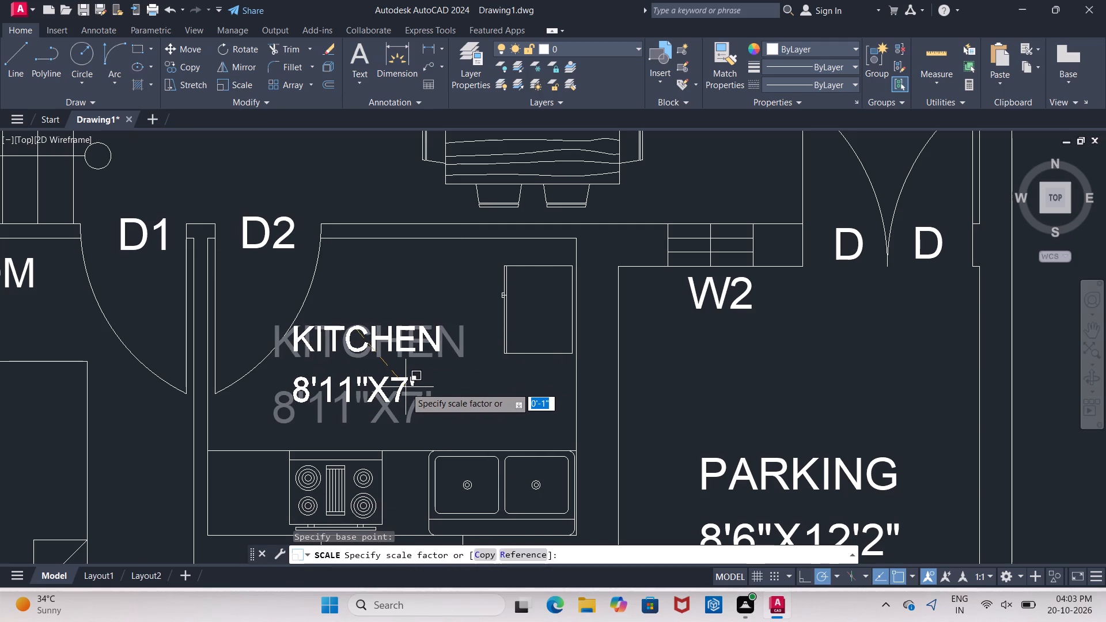
pyautogui.click(418, 398)
pyautogui.scroll(-1, 311, 286)
# Move the KITCHEN label about 8" away from the D2 door swing and centre its 8'11"X7' size text closely beneath it.
pyautogui.scroll(2, 331, 371)
pyautogui.click(332, 361)
pyautogui.click(312, 259)
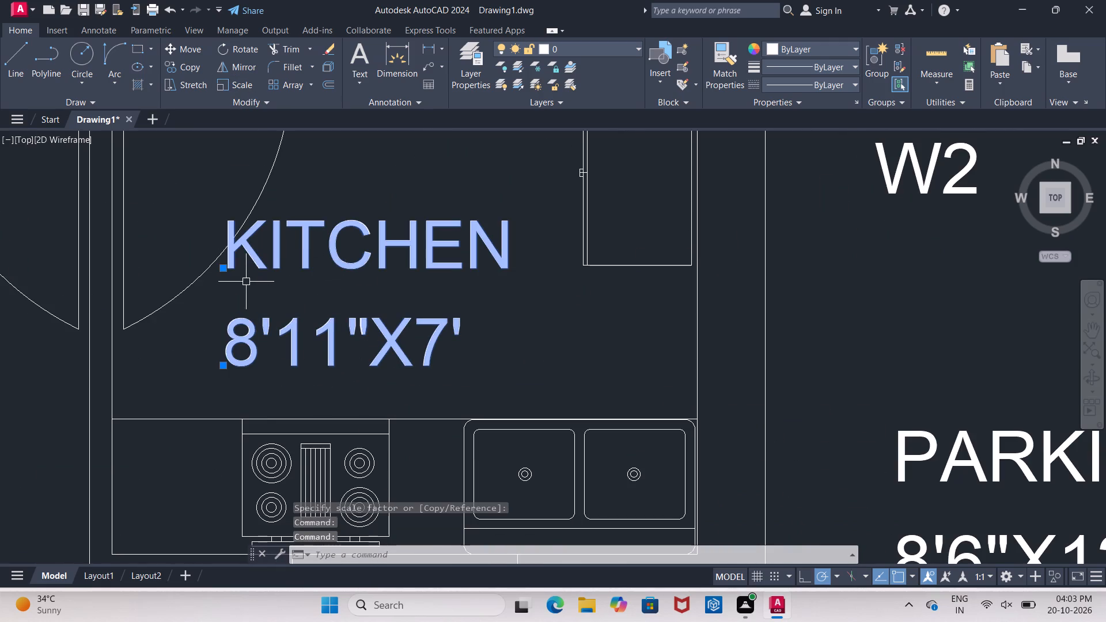
pyautogui.click(224, 268)
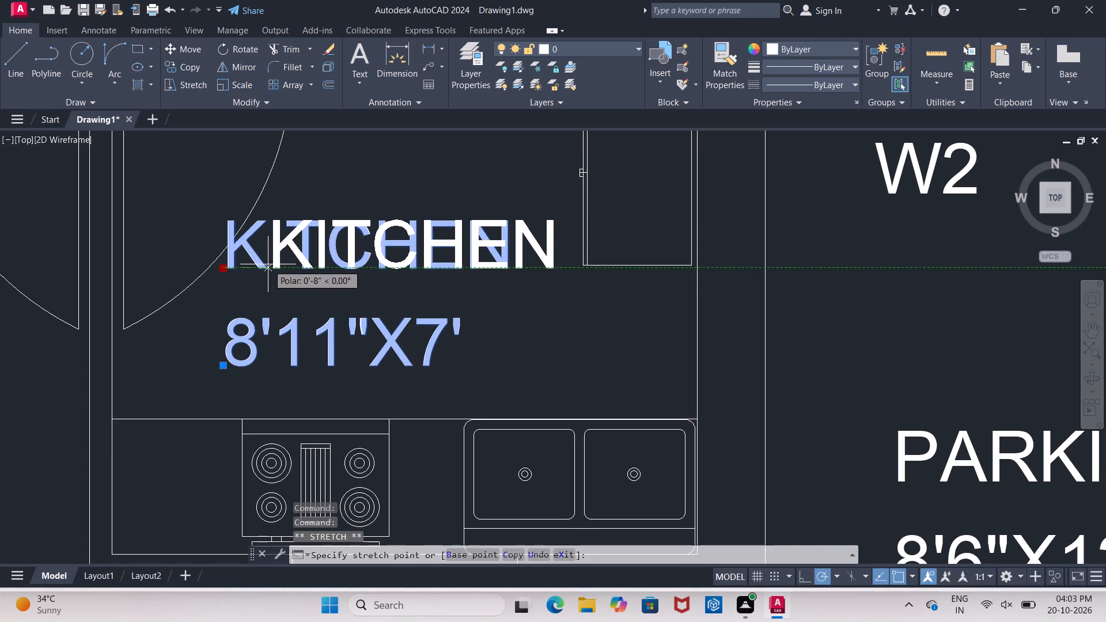
pyautogui.click(268, 264)
pyautogui.click(222, 367)
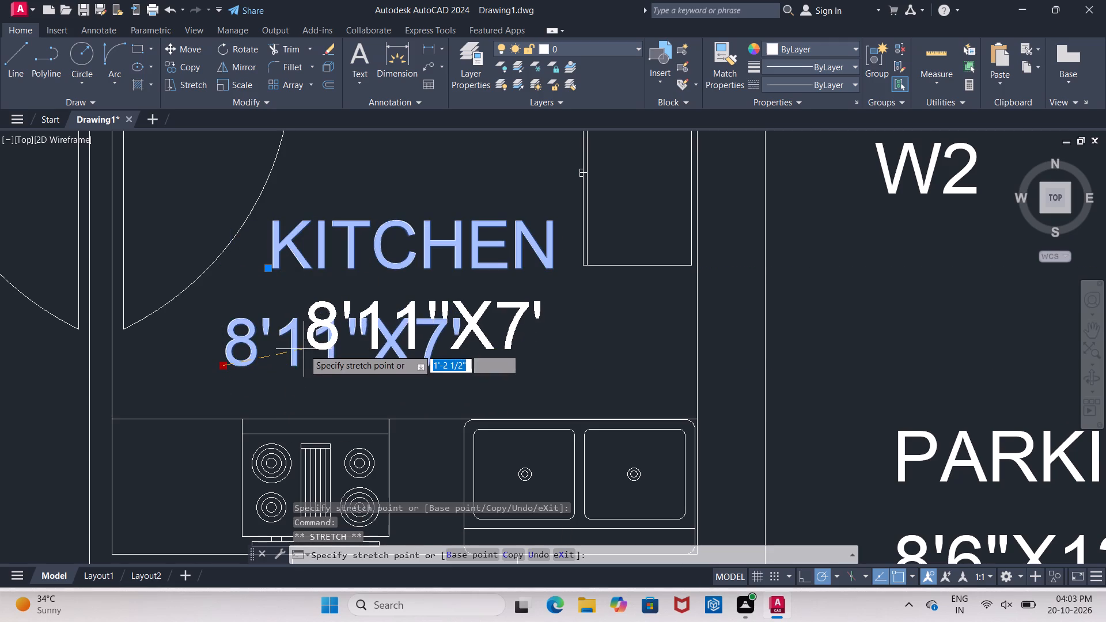
pyautogui.click(298, 339)
pyautogui.press('Escape')
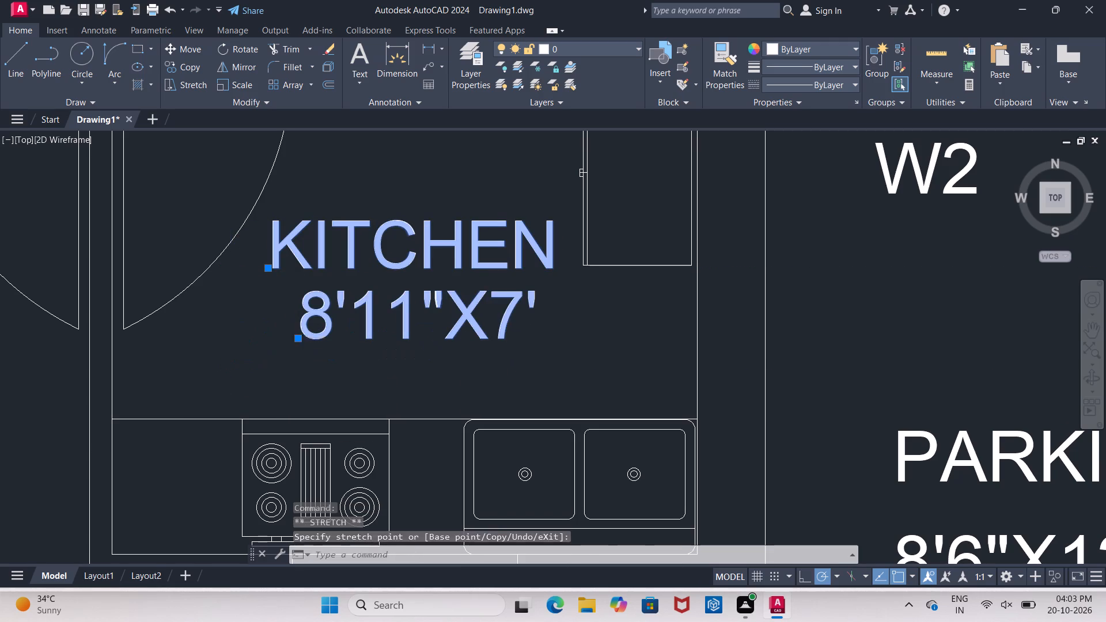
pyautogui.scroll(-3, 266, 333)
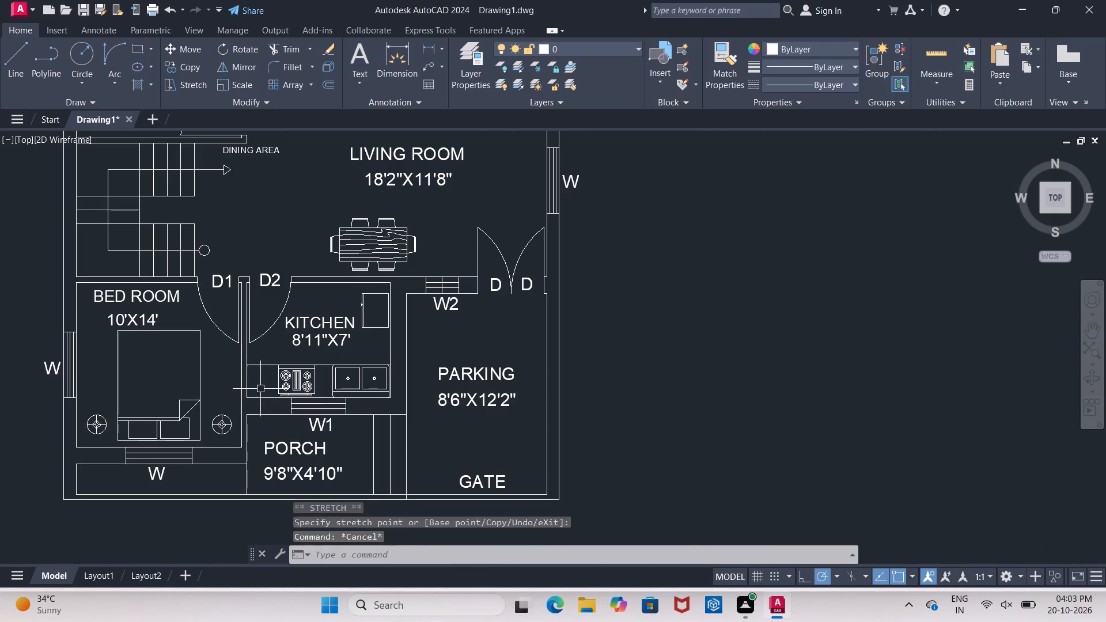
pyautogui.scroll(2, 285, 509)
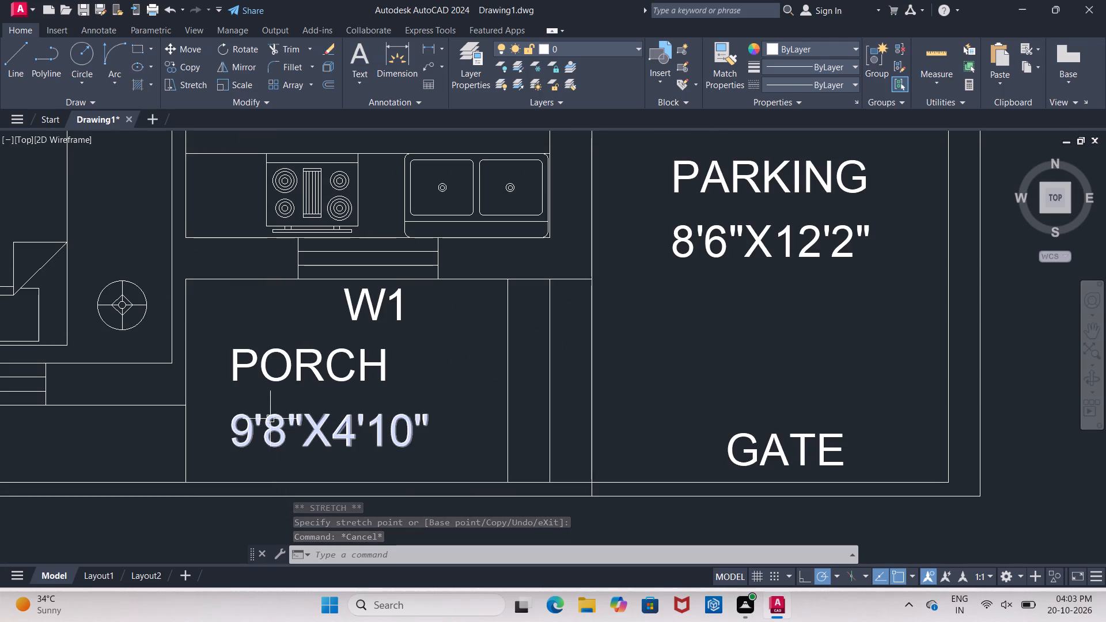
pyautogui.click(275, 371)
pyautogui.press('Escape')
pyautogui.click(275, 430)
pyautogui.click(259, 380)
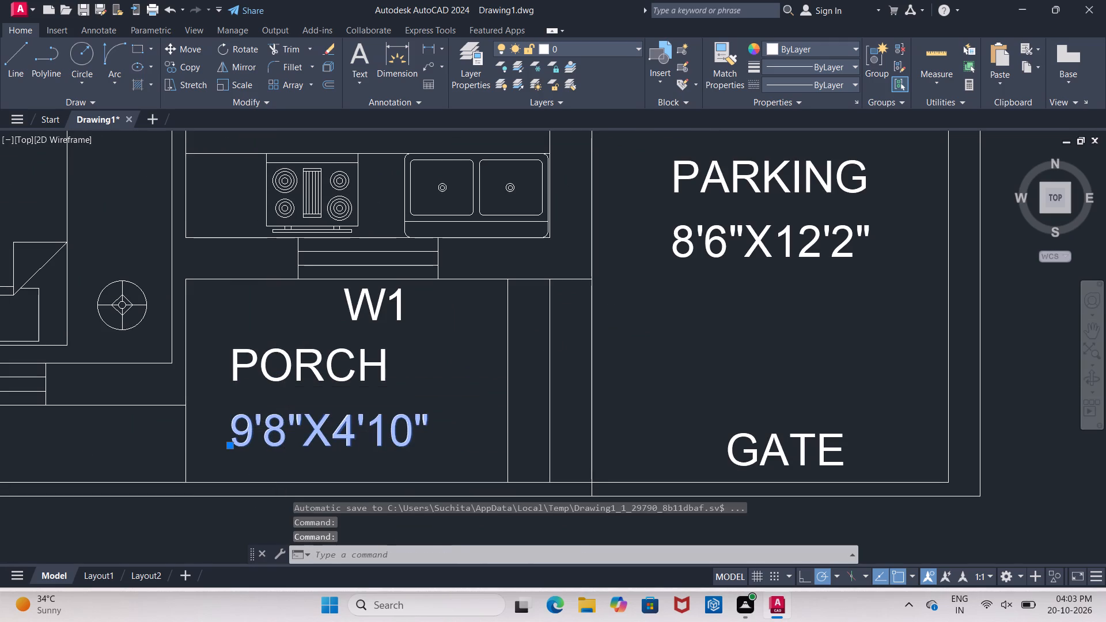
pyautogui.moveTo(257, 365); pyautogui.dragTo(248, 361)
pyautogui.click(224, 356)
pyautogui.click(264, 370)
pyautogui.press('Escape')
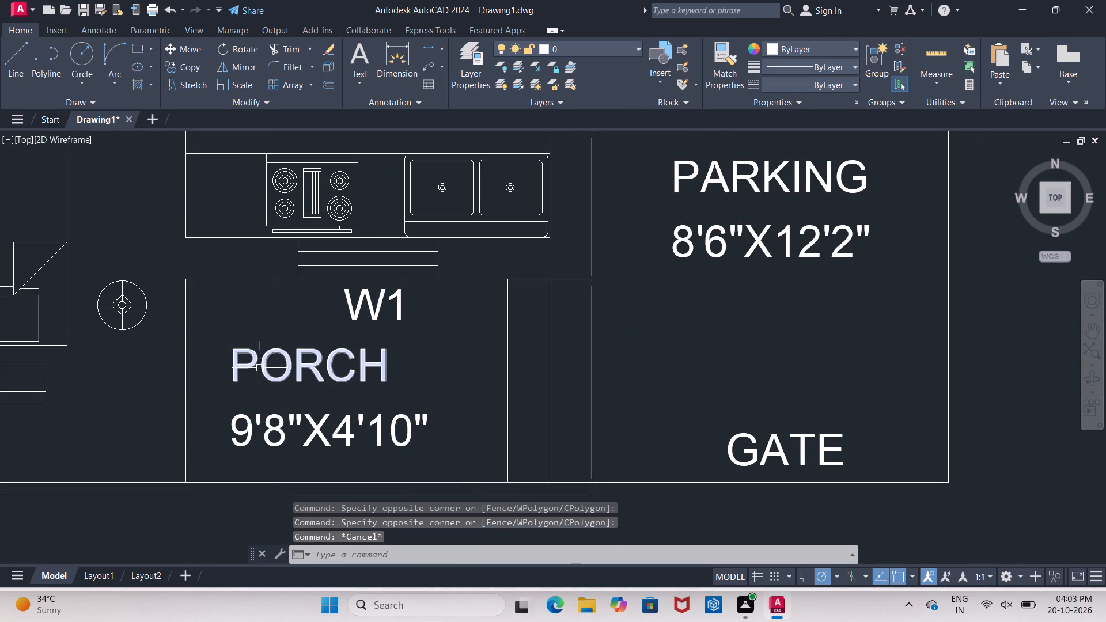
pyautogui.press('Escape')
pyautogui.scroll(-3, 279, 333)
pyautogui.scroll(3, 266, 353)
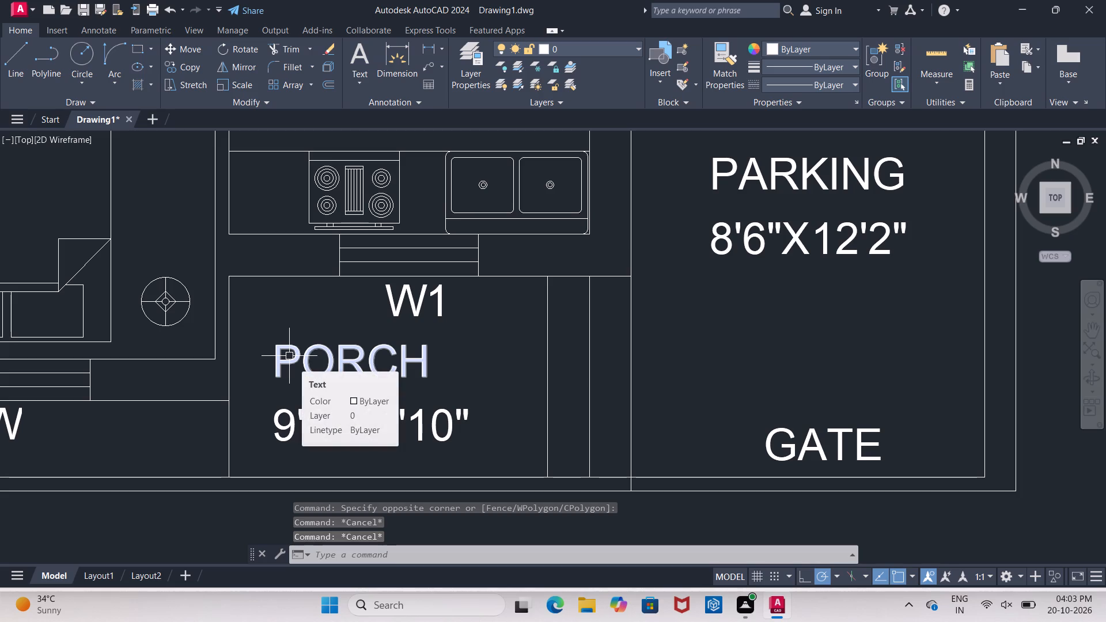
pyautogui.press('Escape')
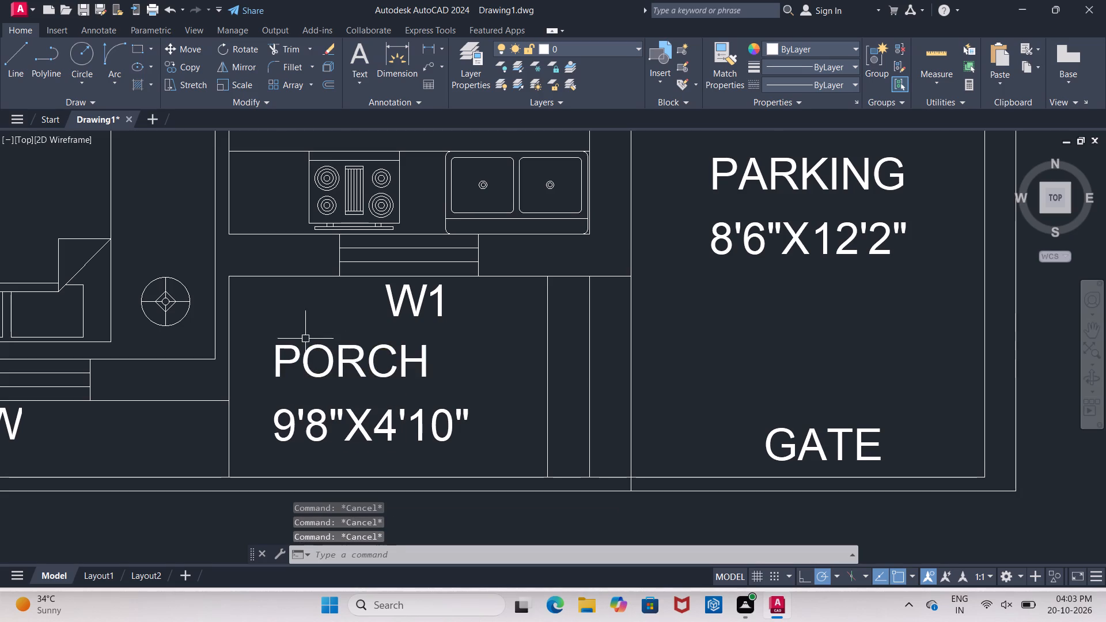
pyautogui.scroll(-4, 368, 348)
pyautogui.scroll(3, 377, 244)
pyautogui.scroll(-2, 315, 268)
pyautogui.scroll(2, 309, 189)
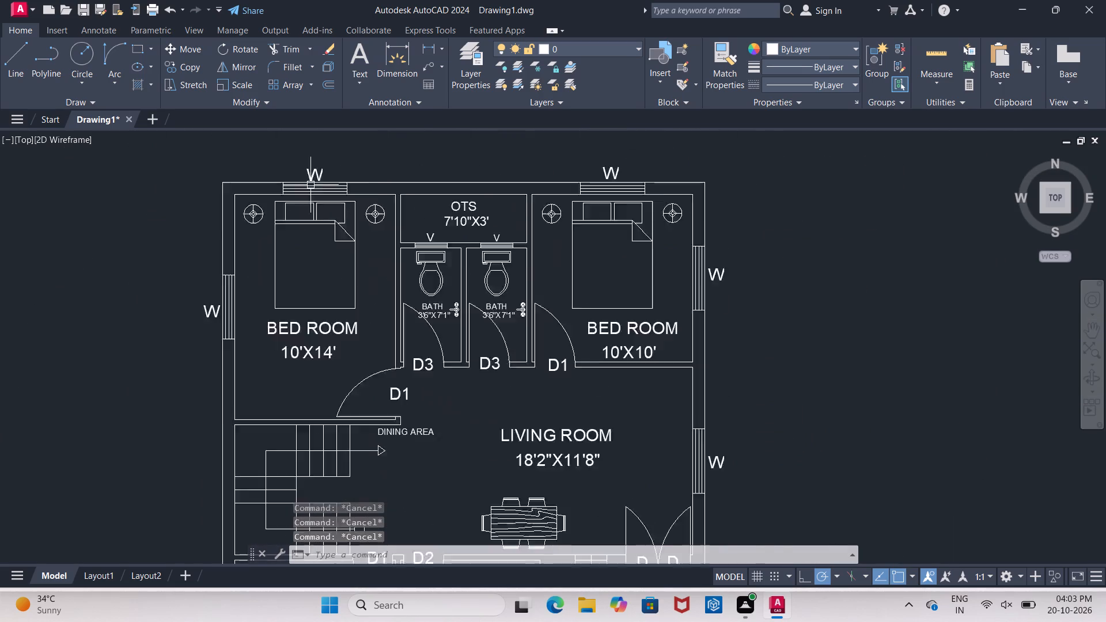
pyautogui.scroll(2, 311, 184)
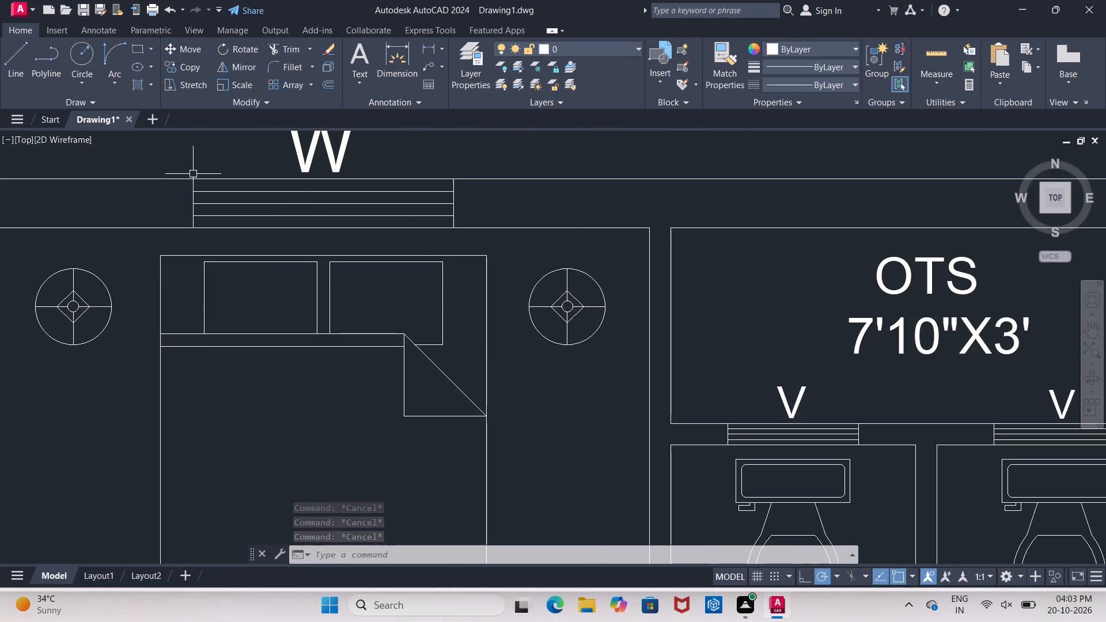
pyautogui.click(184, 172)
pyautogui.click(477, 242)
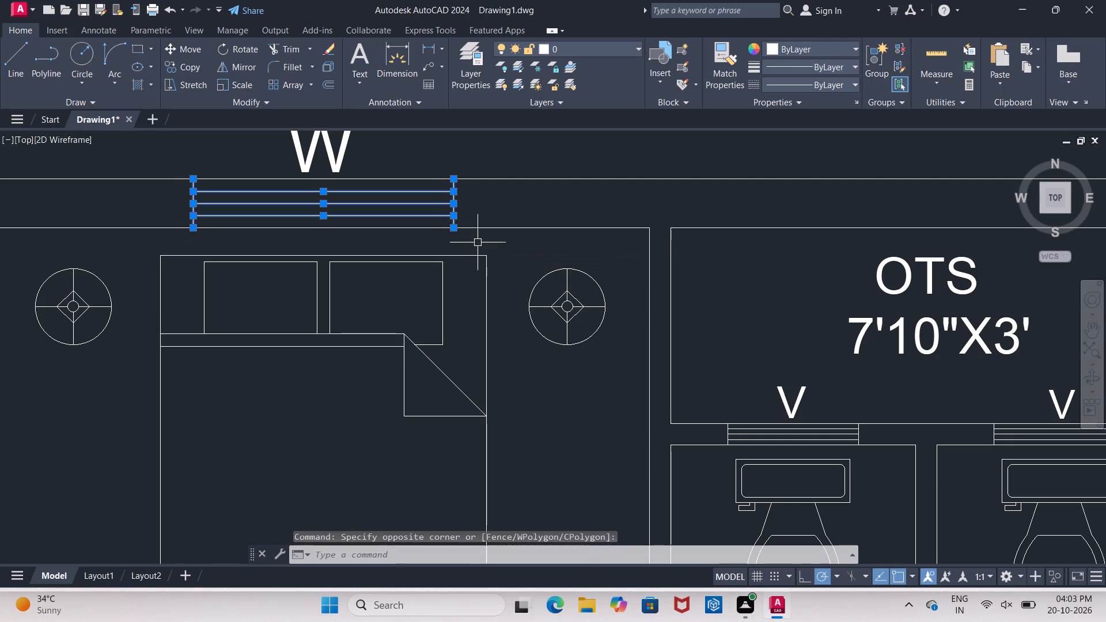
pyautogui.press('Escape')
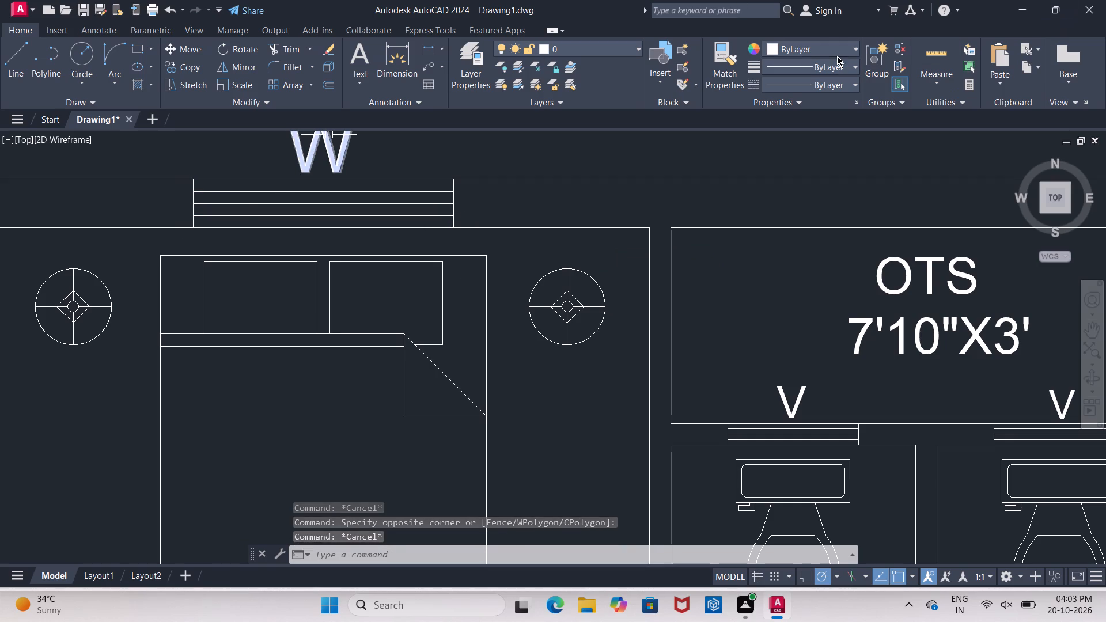
# Set the current colour to Yellow and draw a horizontal sample line about 7' long above the plan, with Ortho on.
pyautogui.click(855, 51)
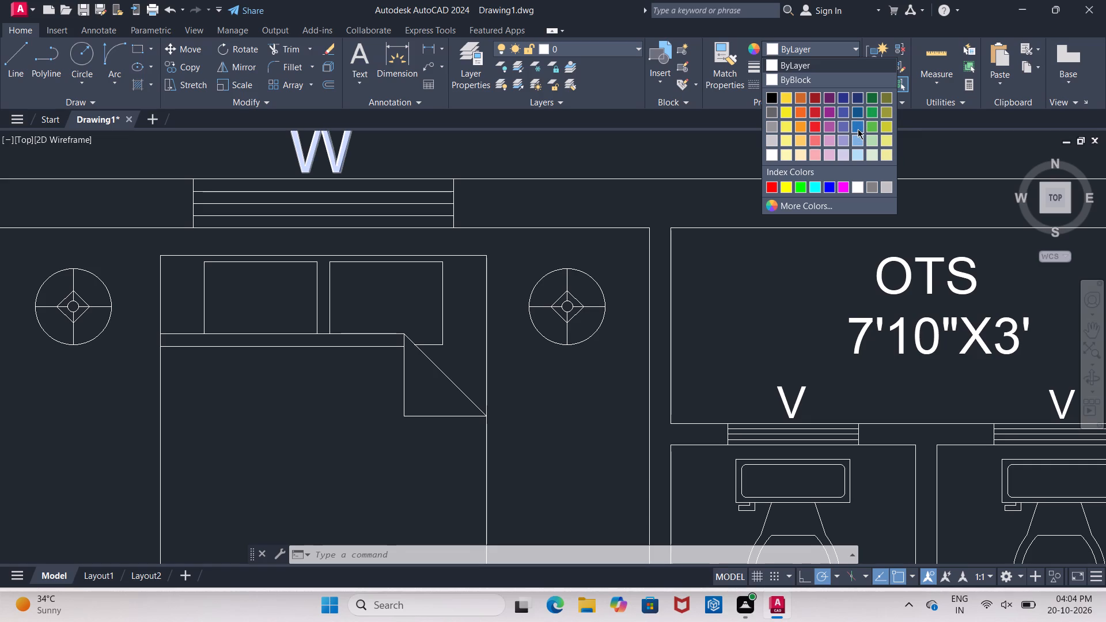
pyautogui.click(786, 190)
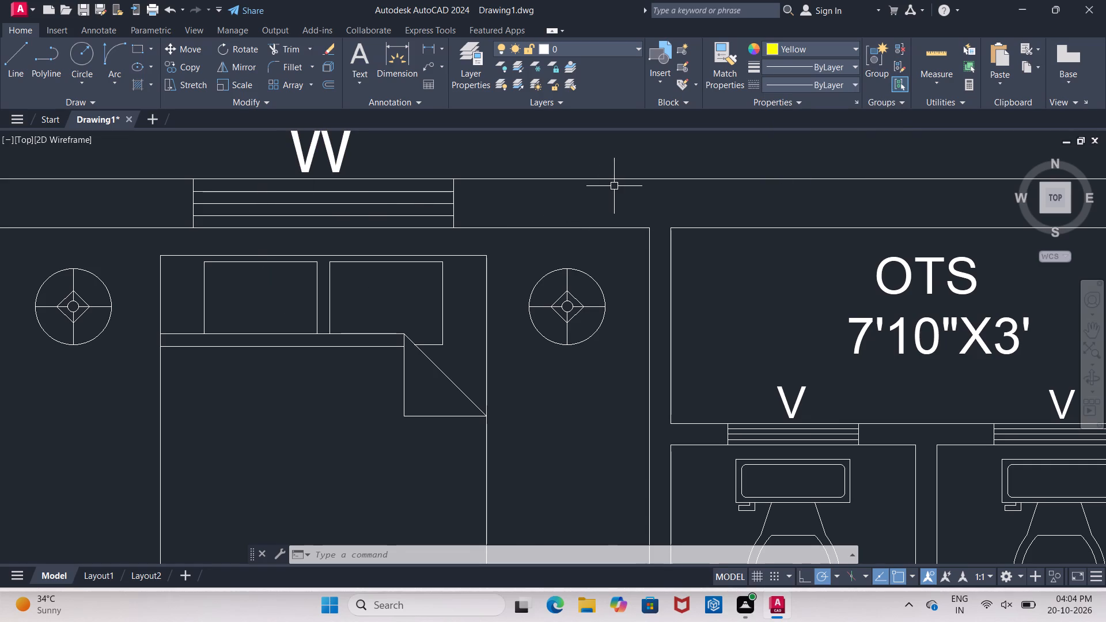
pyautogui.press('l')
pyautogui.press('Return')
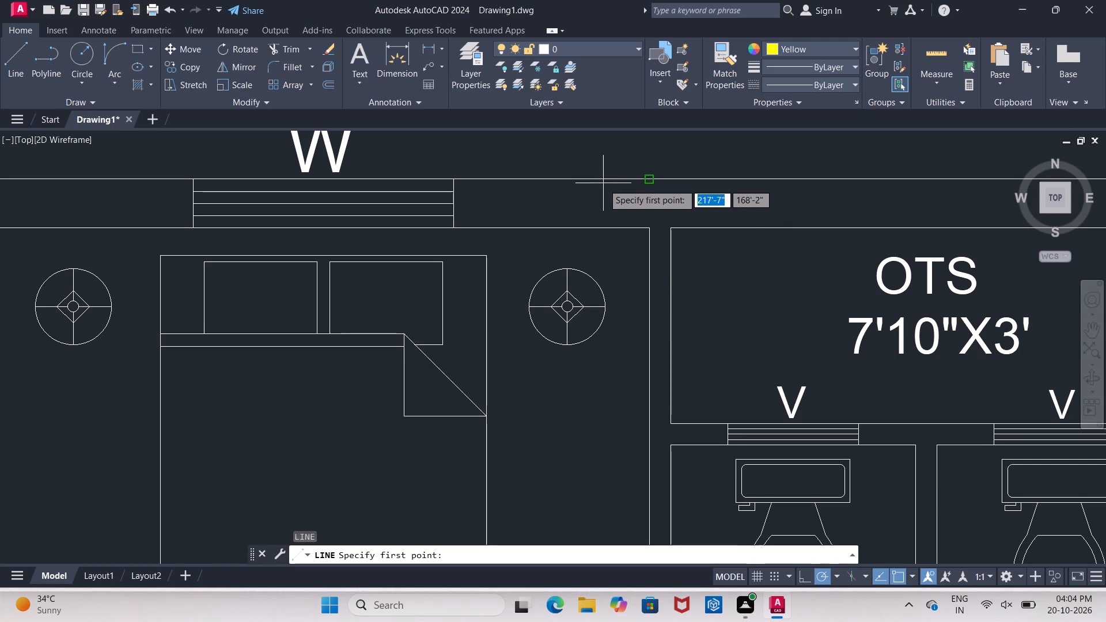
pyautogui.scroll(-4, 565, 215)
pyautogui.click(355, 161)
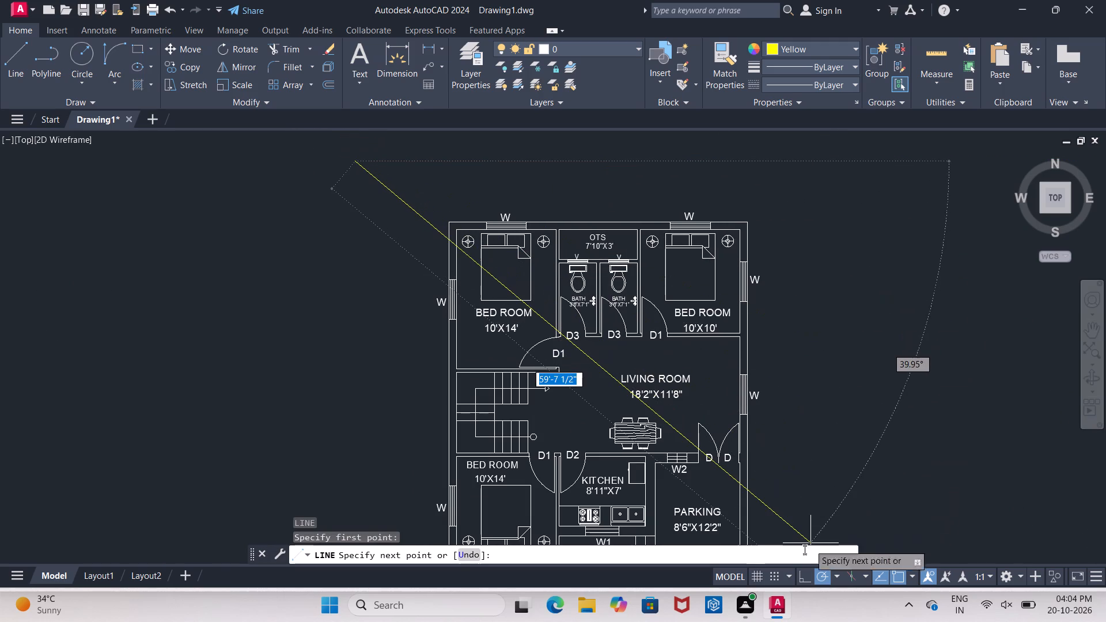
pyautogui.click(799, 578)
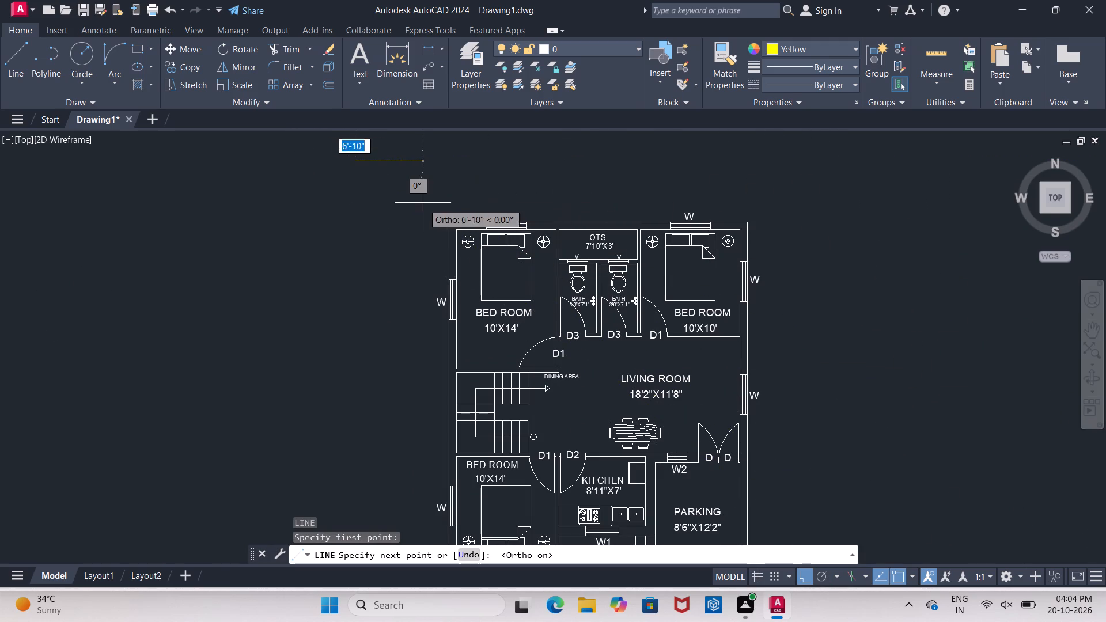
pyautogui.click(427, 199)
pyautogui.press('Return')
pyautogui.scroll(-2, 380, 204)
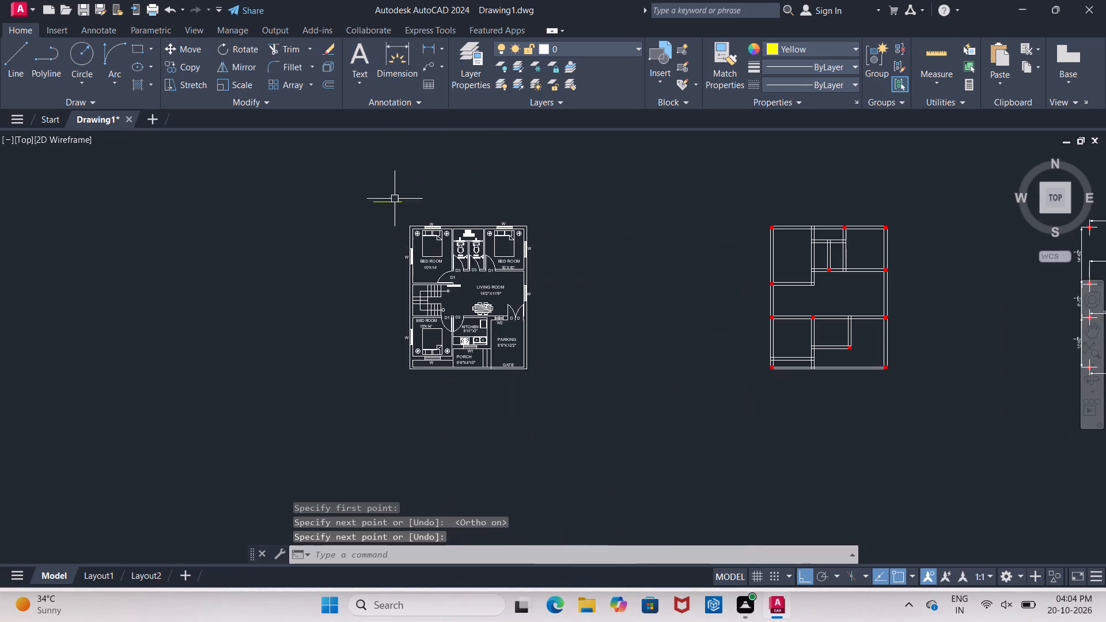
pyautogui.scroll(4, 395, 182)
pyautogui.press('Escape')
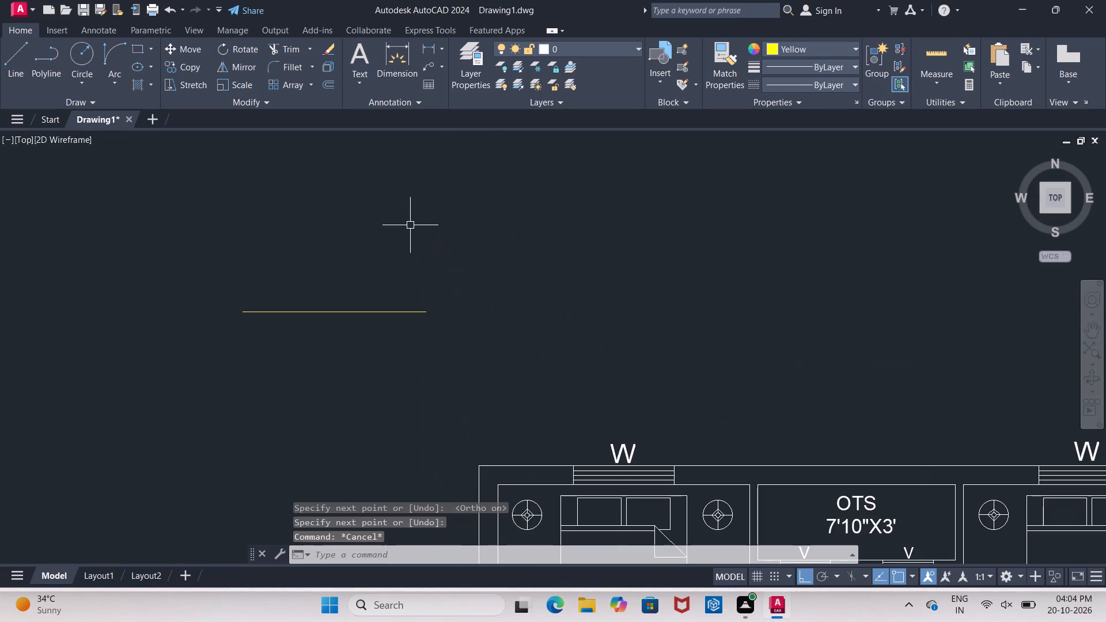
# Match the yellow sample line's properties onto the three pane lines and two end lines of the 10'X14' bedroom window beside OTS.
pyautogui.click(722, 77)
pyautogui.click(390, 313)
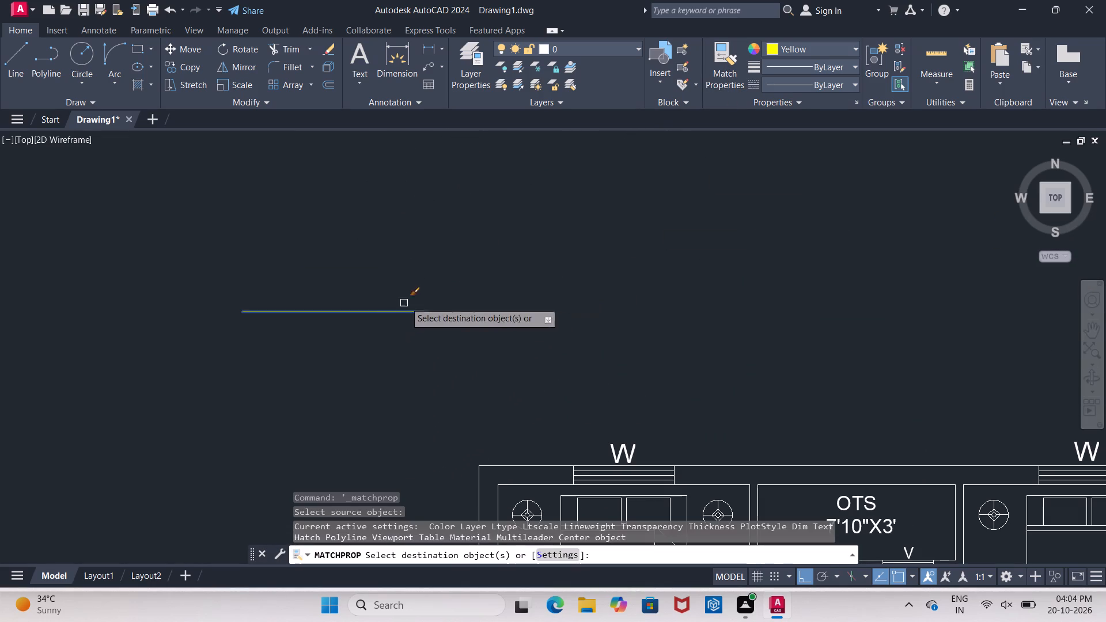
pyautogui.scroll(-2, 422, 202)
pyautogui.scroll(4, 516, 325)
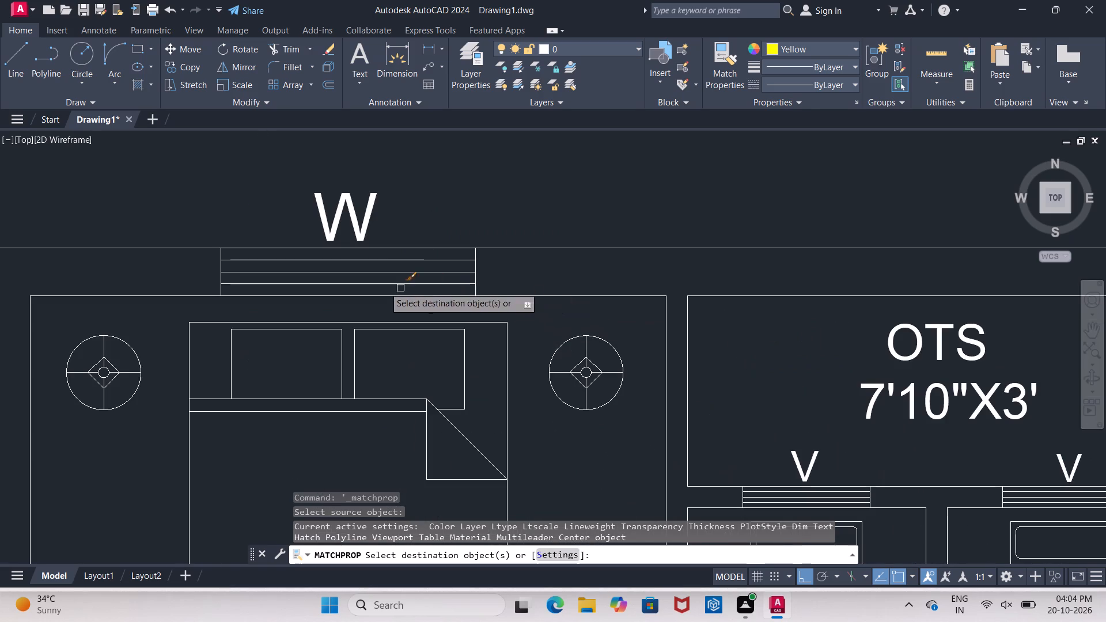
pyautogui.scroll(2, 270, 264)
pyautogui.click(274, 254)
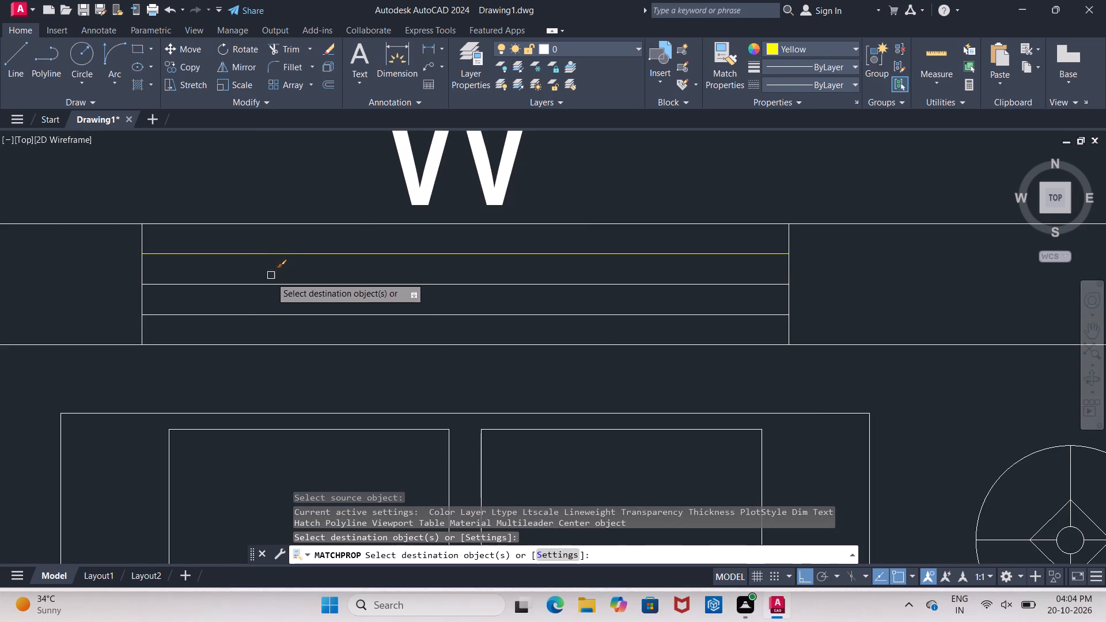
pyautogui.click(268, 286)
pyautogui.click(266, 314)
pyautogui.click(142, 298)
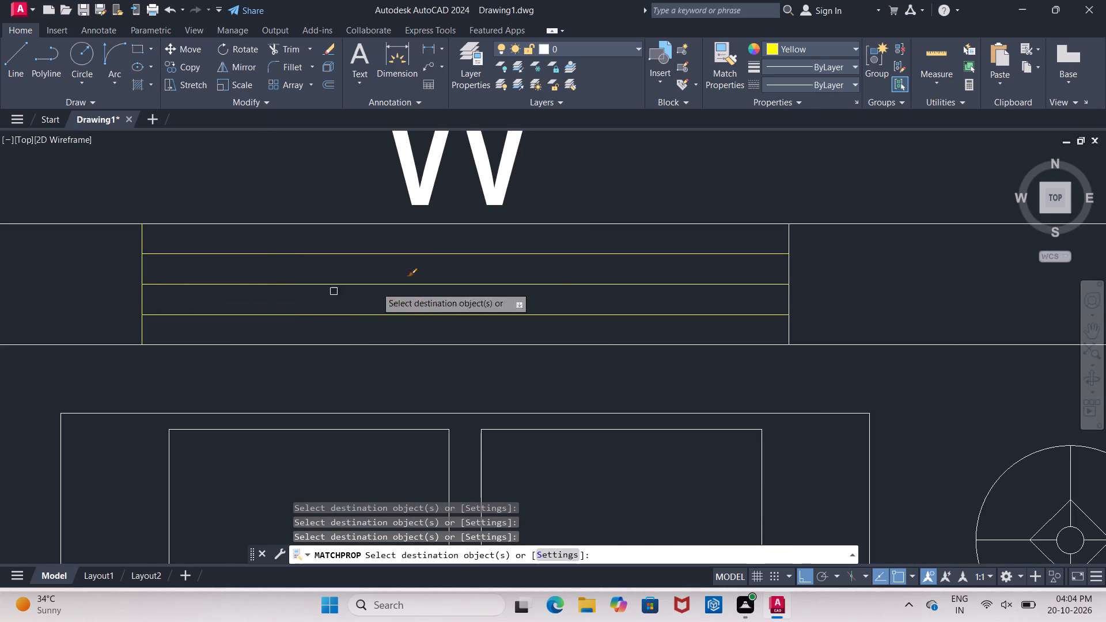
pyautogui.click(791, 270)
# Apply the matched yellow properties to both windows of the 10'X10' bedroom, one above the bed and one in the side wall.
pyautogui.scroll(-5, 287, 258)
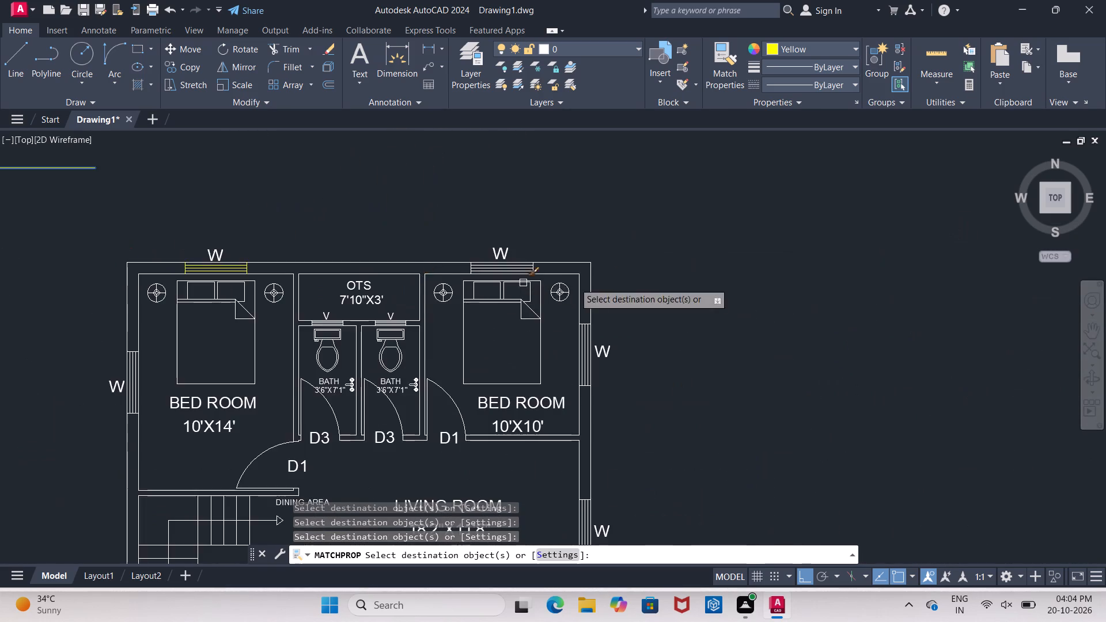
pyautogui.scroll(3, 522, 272)
pyautogui.click(276, 218)
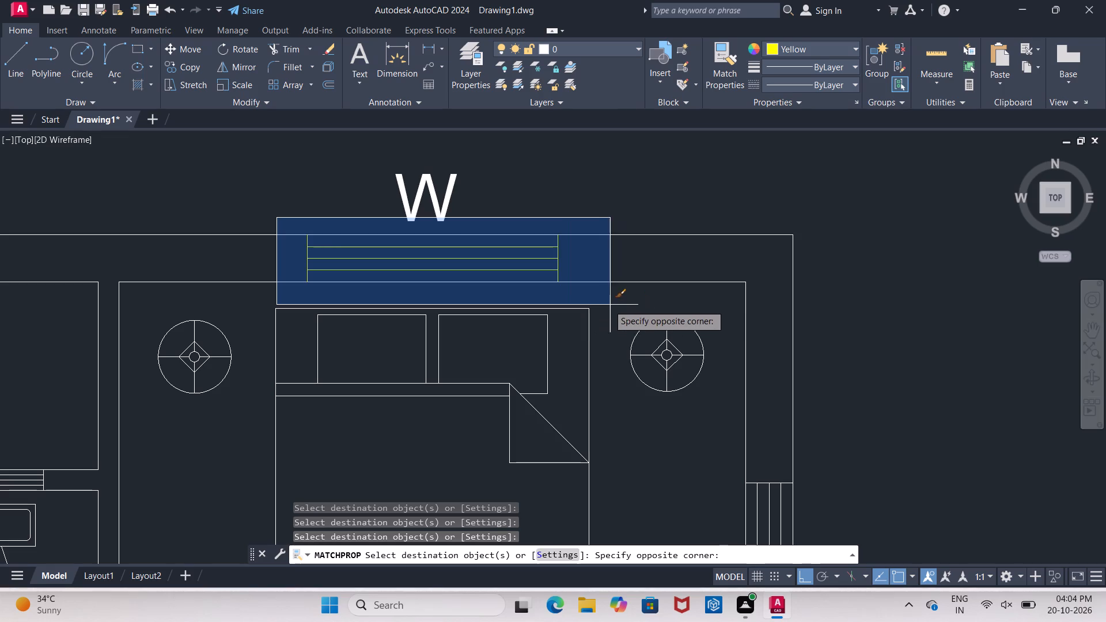
pyautogui.click(604, 305)
pyautogui.scroll(-3, 649, 190)
pyautogui.scroll(2, 679, 256)
pyautogui.moveTo(619, 261); pyautogui.dragTo(626, 262)
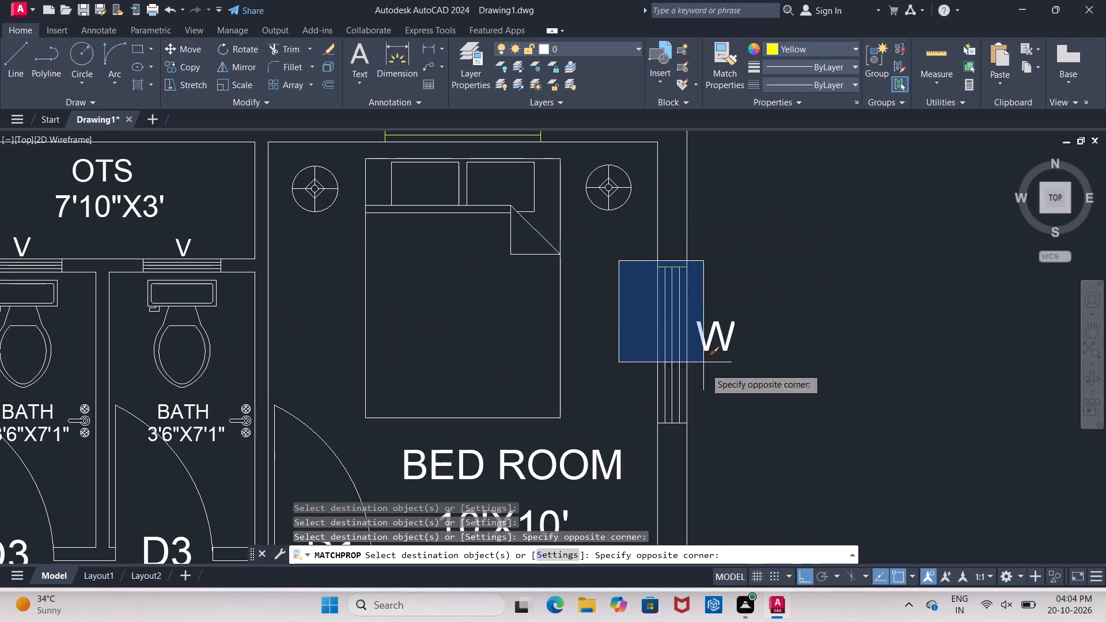
pyautogui.click(728, 453)
# Apply the matched yellow properties to the living room's outer-wall window together with its W label.
pyautogui.scroll(-5, 705, 241)
pyautogui.scroll(4, 717, 309)
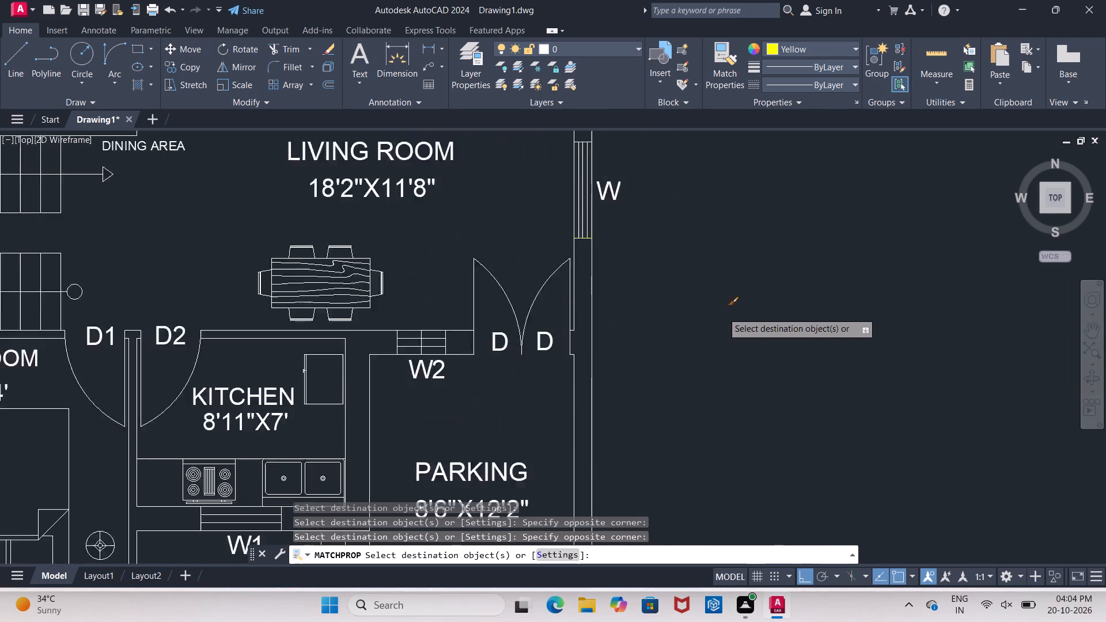
pyautogui.scroll(1, 722, 312)
pyautogui.scroll(-1, 546, 297)
pyautogui.scroll(2, 567, 213)
pyautogui.scroll(-4, 563, 216)
pyautogui.scroll(2, 568, 225)
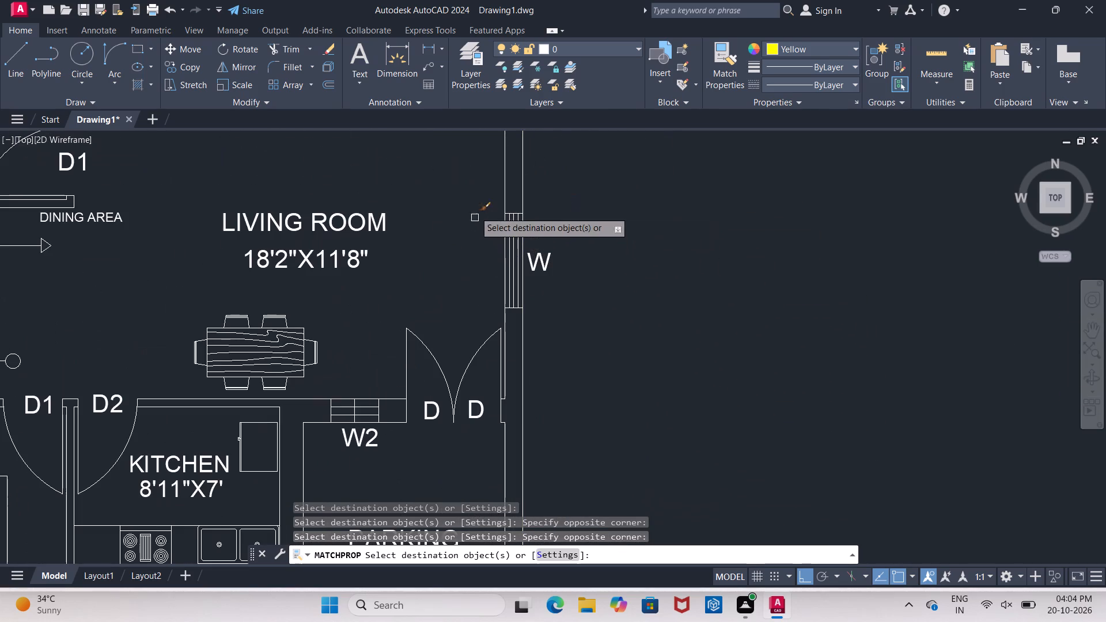
pyautogui.moveTo(480, 199); pyautogui.dragTo(490, 200)
pyautogui.click(616, 318)
# Apply the matched yellow properties to the W2 window by the parking and the W1 window between kitchen and porch.
pyautogui.scroll(-3, 609, 258)
pyautogui.scroll(2, 545, 307)
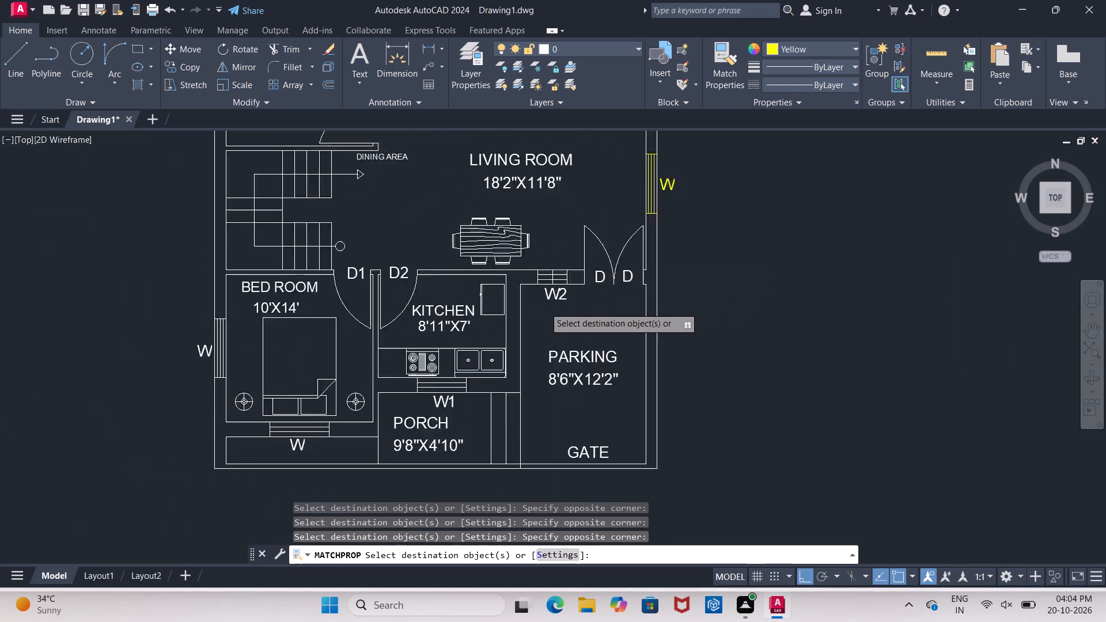
pyautogui.scroll(3, 544, 307)
pyautogui.moveTo(471, 154); pyautogui.dragTo(481, 154)
pyautogui.click(674, 240)
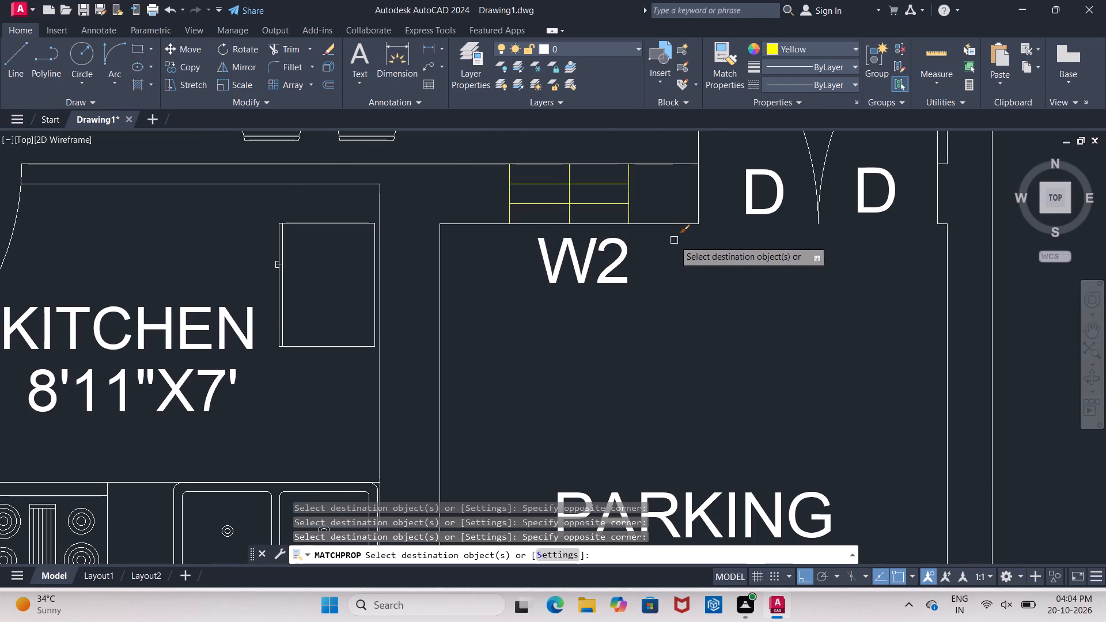
pyautogui.scroll(-4, 683, 236)
pyautogui.scroll(3, 632, 323)
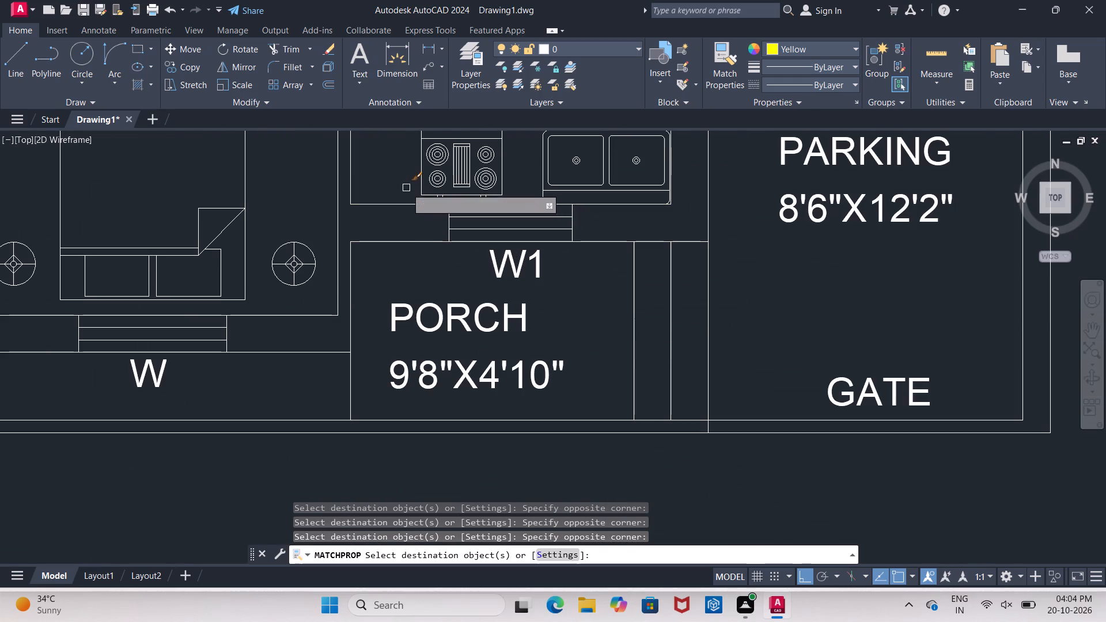
pyautogui.click(407, 187)
pyautogui.click(639, 269)
# Apply the matched yellow properties to both windows of the bedroom beside the kitchen, behind the bed and in the outer side wall.
pyautogui.scroll(-3, 631, 252)
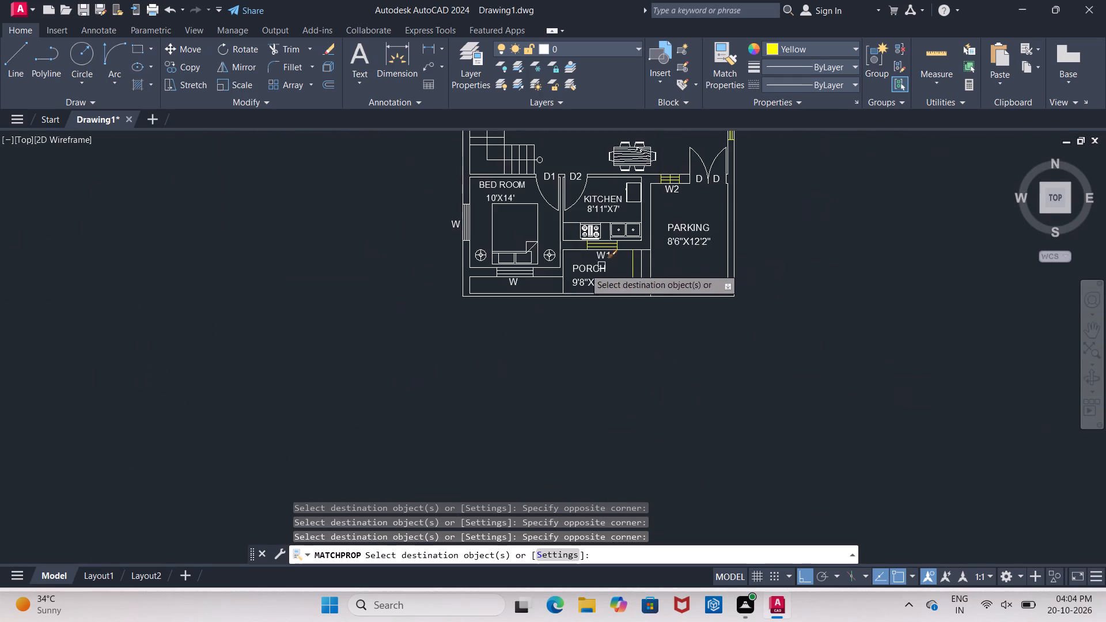
pyautogui.scroll(3, 525, 258)
pyautogui.click(370, 281)
pyautogui.click(646, 362)
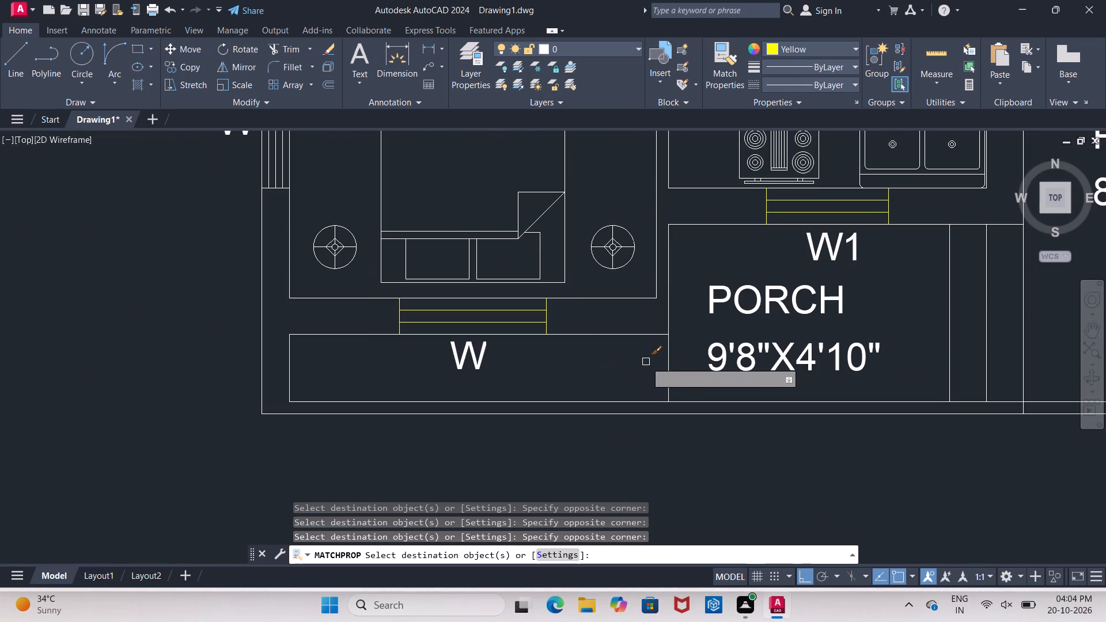
pyautogui.scroll(-4, 569, 310)
pyautogui.scroll(4, 572, 317)
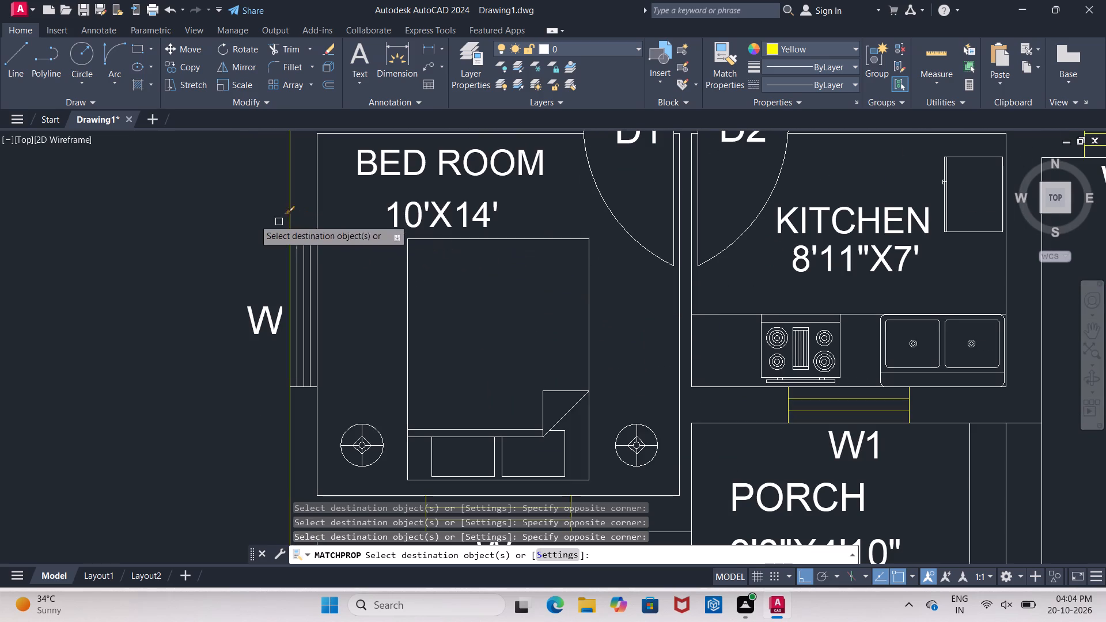
pyautogui.click(267, 222)
pyautogui.click(363, 404)
# Apply the matched yellow properties to the outer side-wall window of the 10'X14' bedroom above the staircase.
pyautogui.scroll(-3, 367, 347)
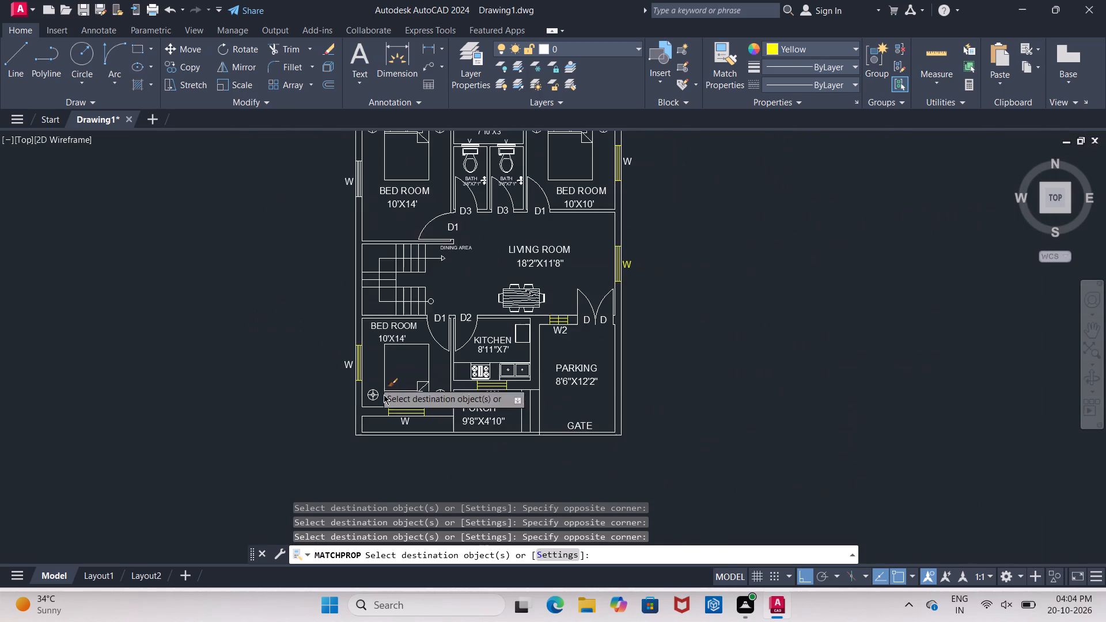
pyautogui.scroll(3, 354, 149)
pyautogui.moveTo(336, 185); pyautogui.dragTo(342, 185)
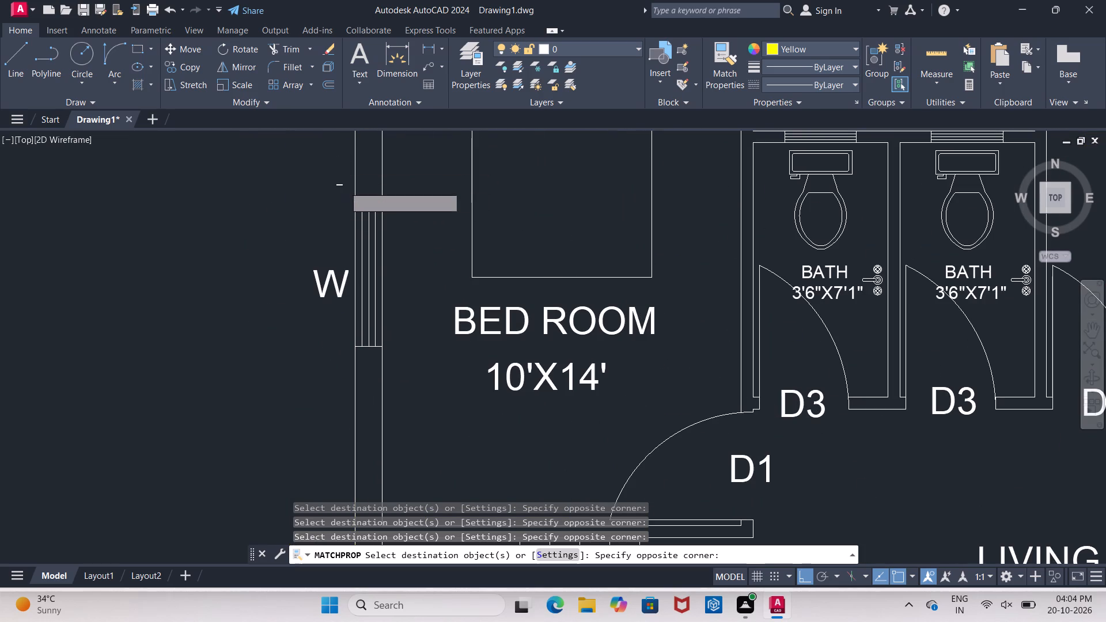
pyautogui.click(433, 384)
pyautogui.scroll(-3, 417, 335)
pyautogui.scroll(-2, 412, 201)
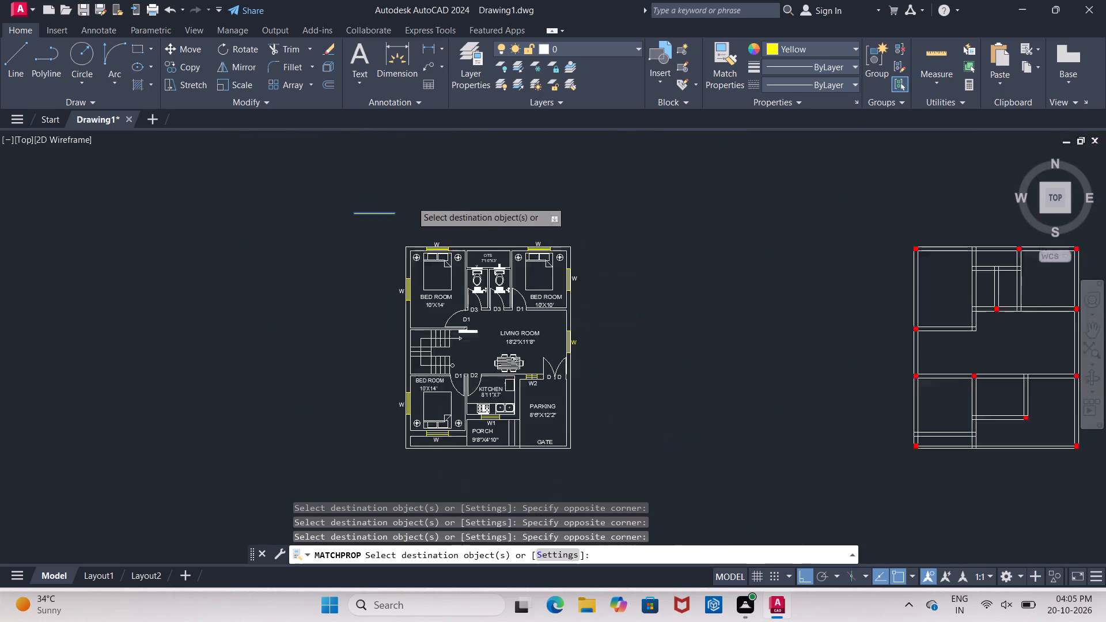
# Apply the matched yellow properties to the ventilators of both baths on the OTS wall and end property matching.
pyautogui.scroll(3, 456, 263)
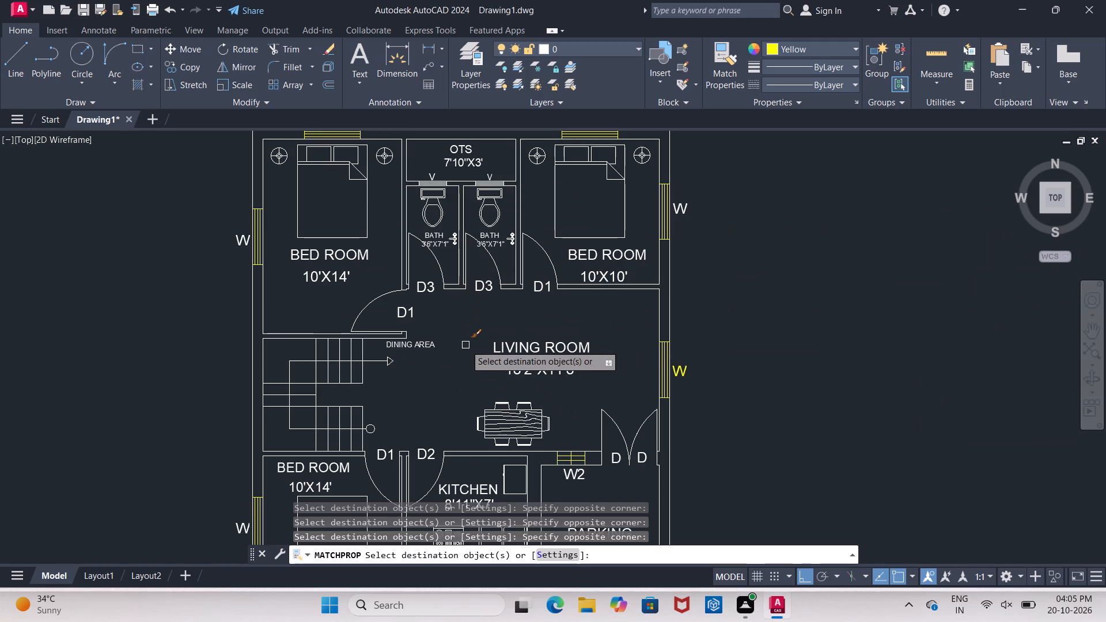
pyautogui.scroll(4, 436, 176)
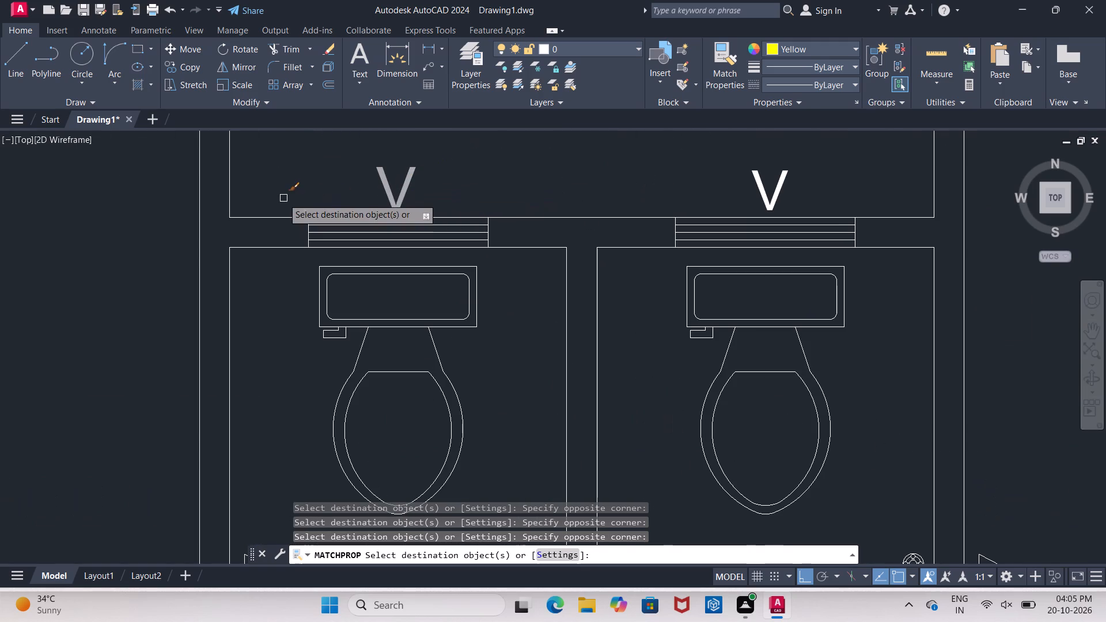
pyautogui.click(283, 198)
pyautogui.click(540, 268)
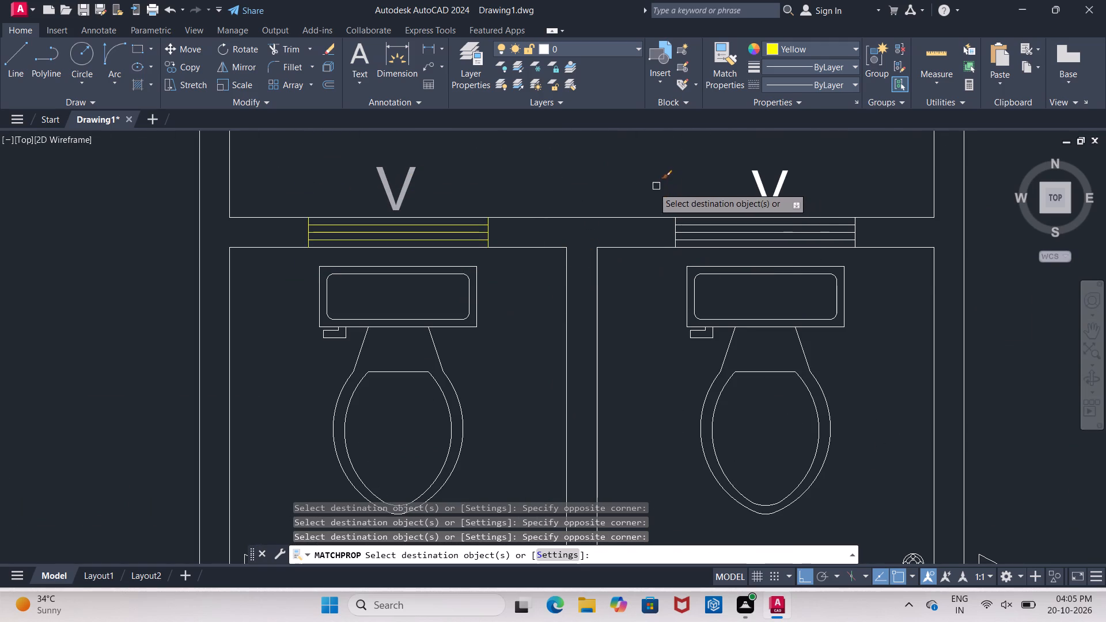
pyautogui.click(652, 189)
pyautogui.click(902, 279)
pyautogui.scroll(-4, 392, 192)
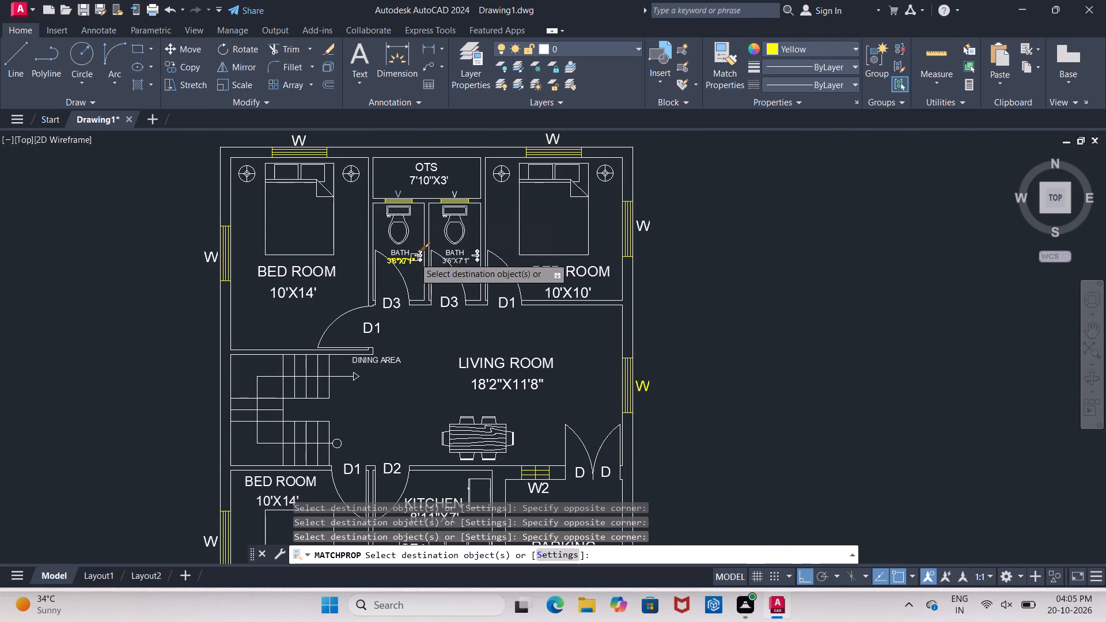
pyautogui.scroll(-2, 387, 215)
pyautogui.scroll(2, 389, 336)
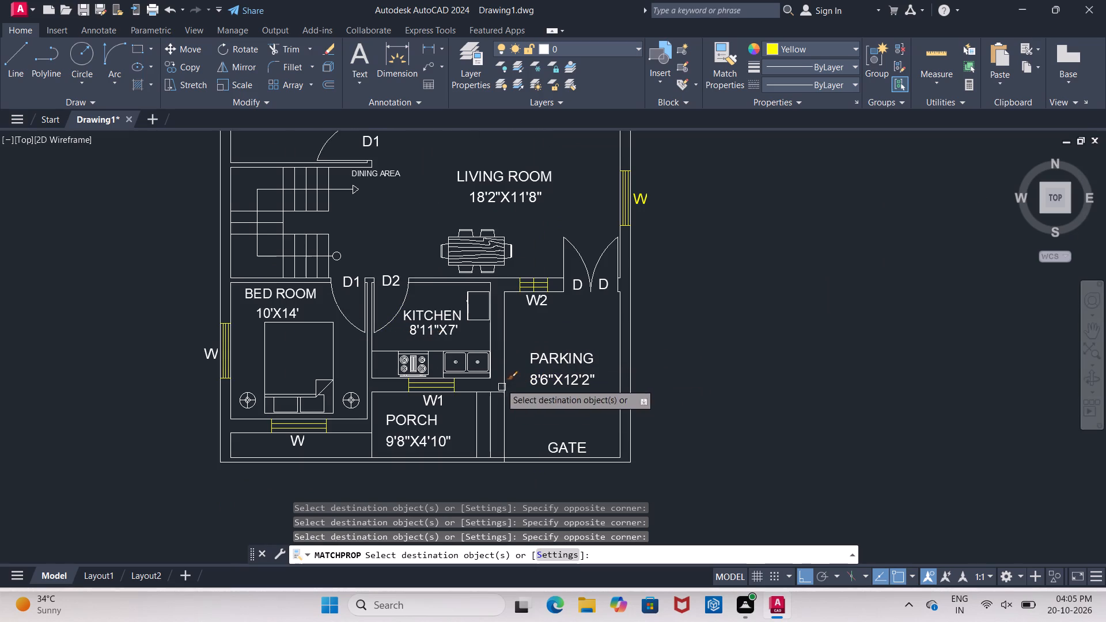
pyautogui.scroll(-2, 528, 410)
pyautogui.scroll(2, 522, 288)
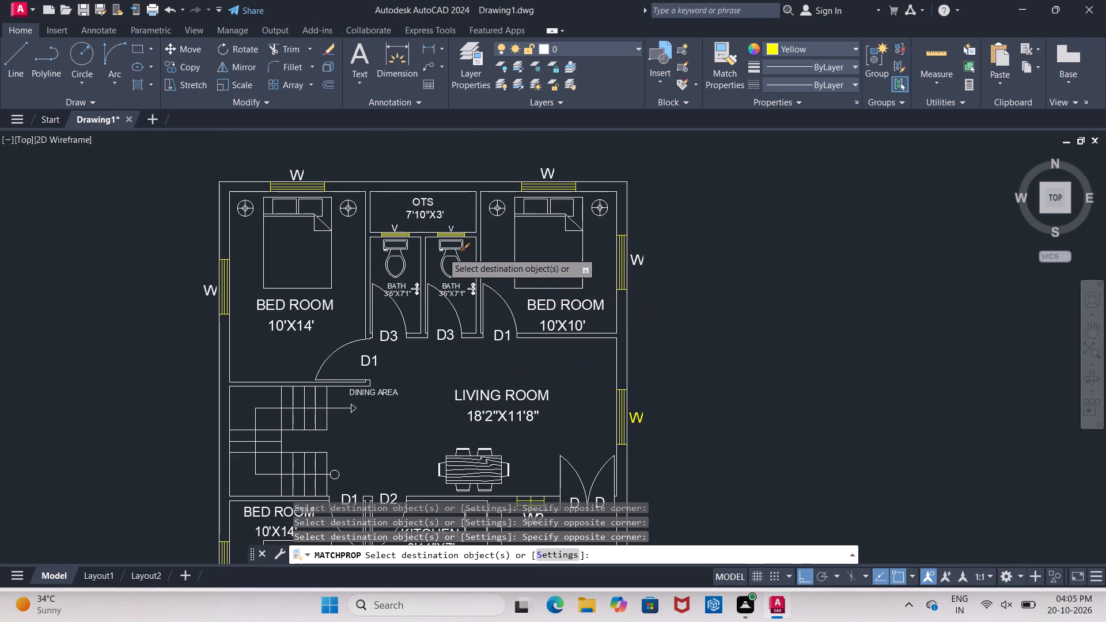
pyautogui.scroll(-1, 397, 278)
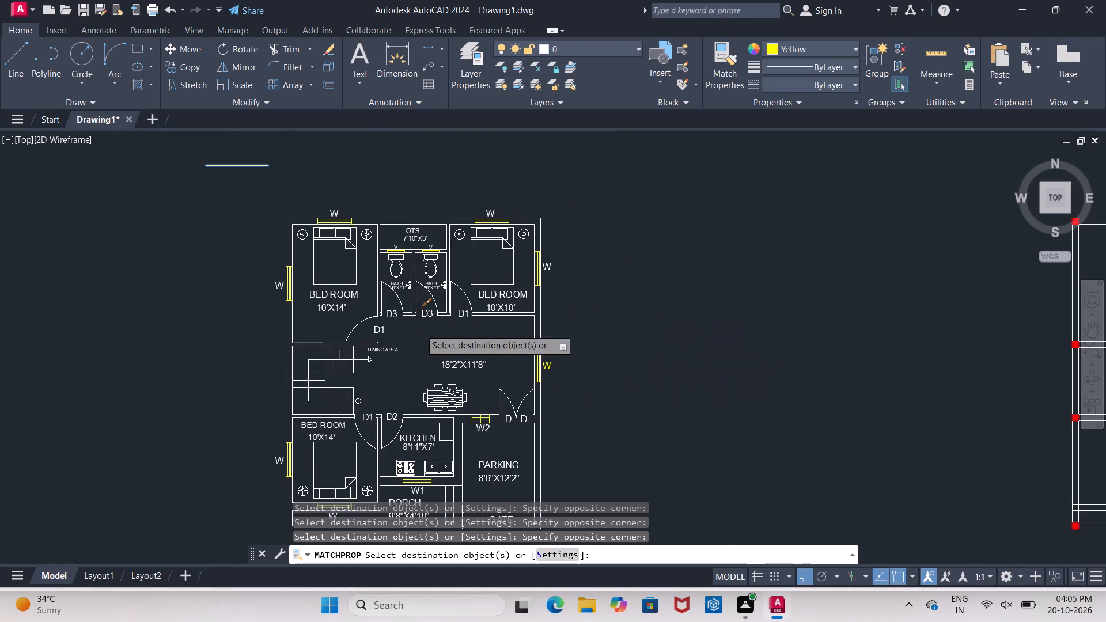
pyautogui.scroll(1, 425, 378)
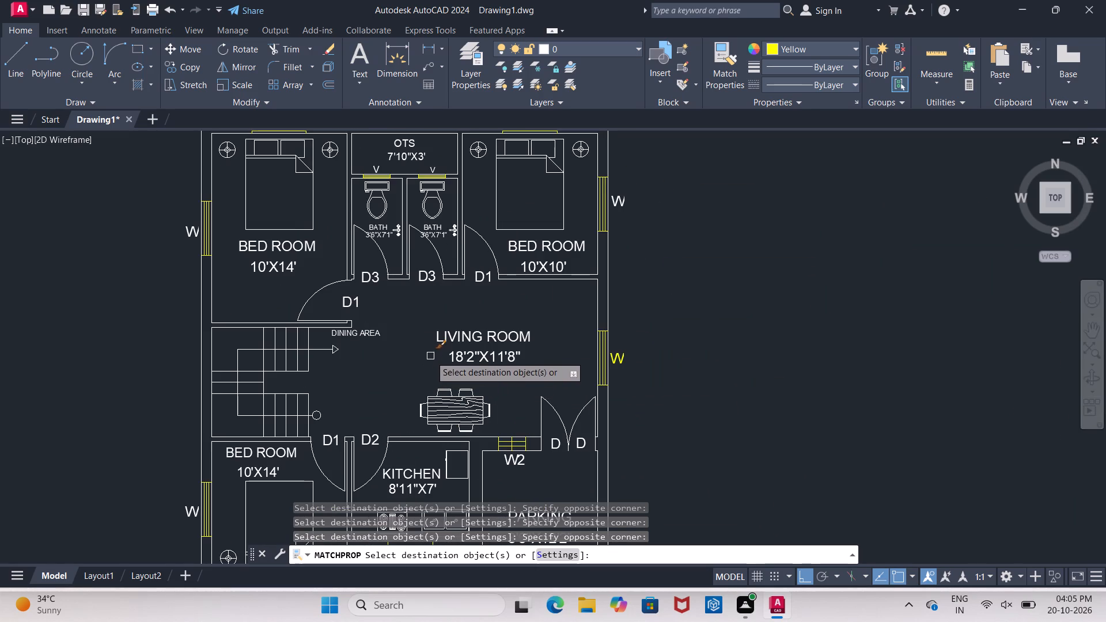
pyautogui.press('Escape')
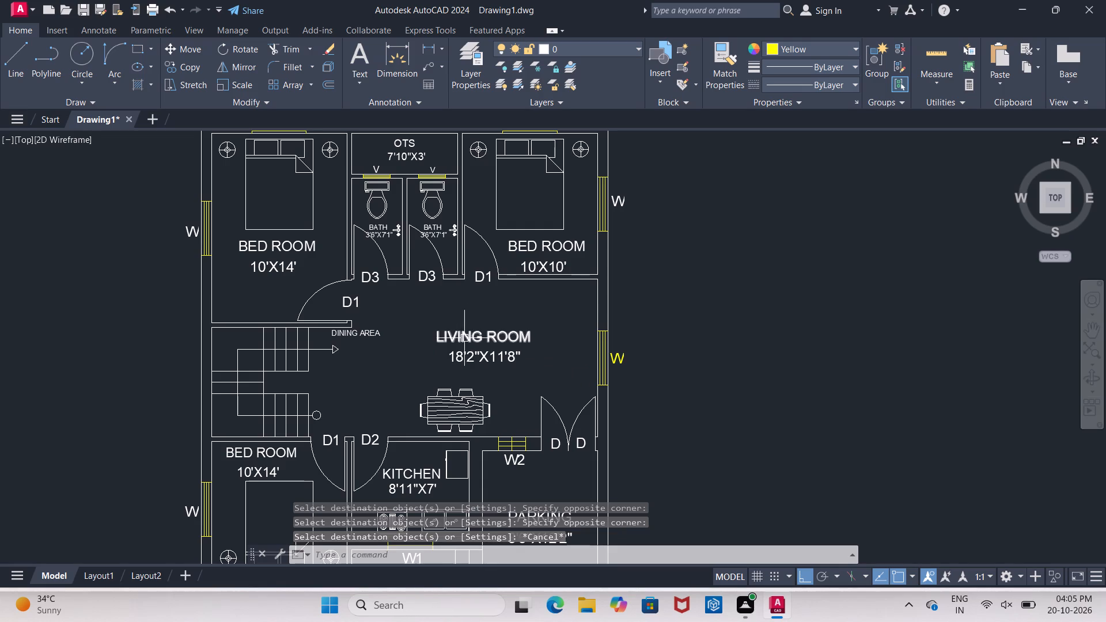
pyautogui.press('Escape')
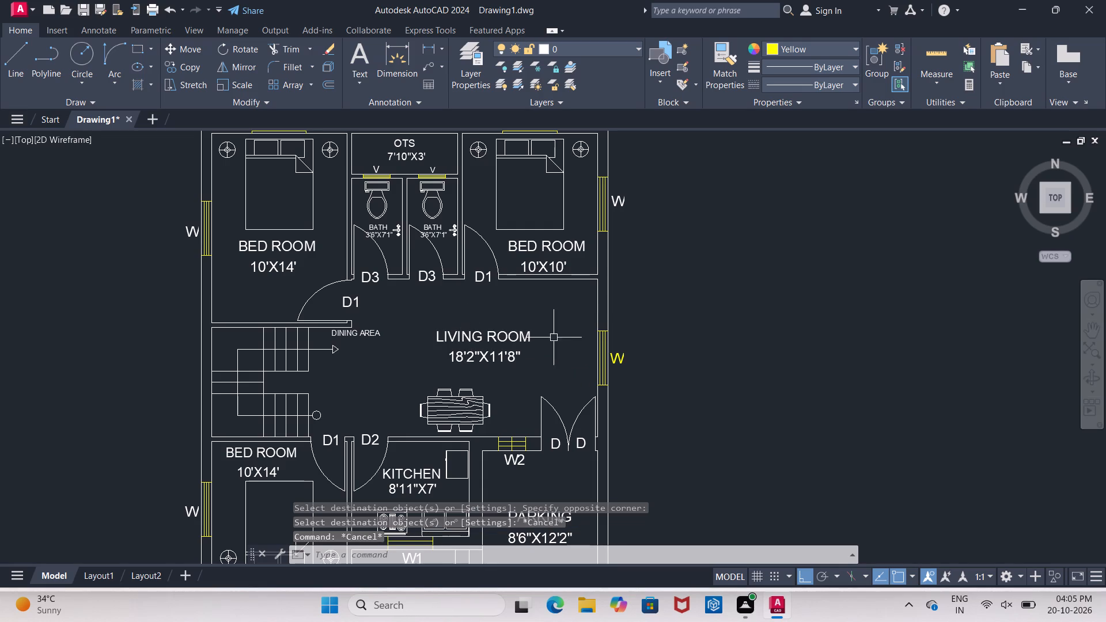
pyautogui.press('Escape')
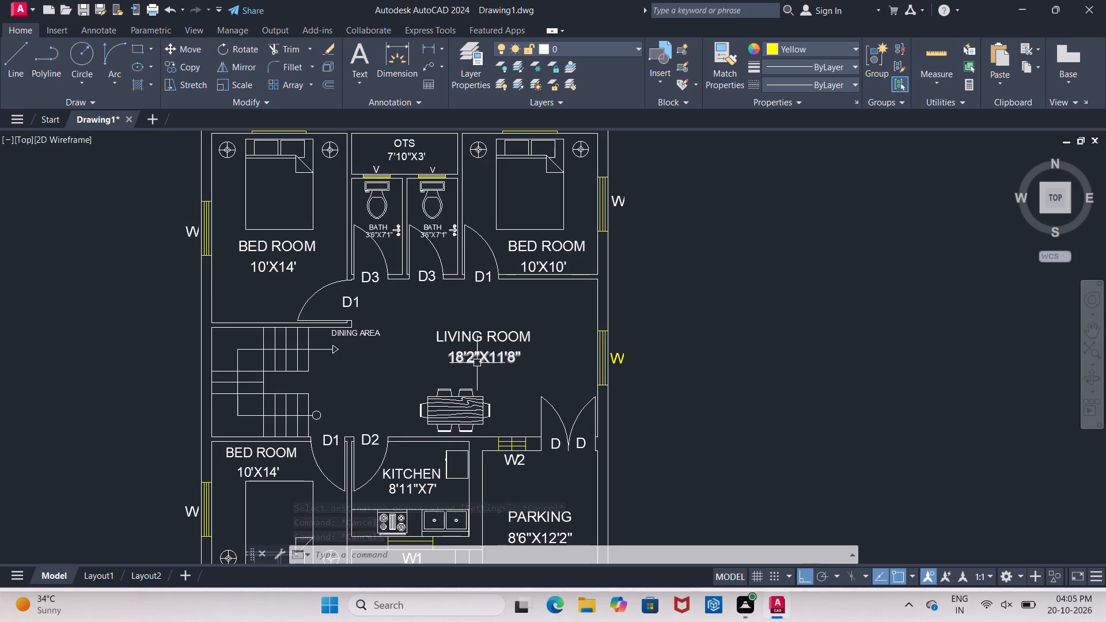
# Set the current colour to blue 39,118,187 and draw a horizontal sample line outside the plan, beside the living room's outer wall.
pyautogui.scroll(-2, 361, 268)
pyautogui.scroll(1, 409, 333)
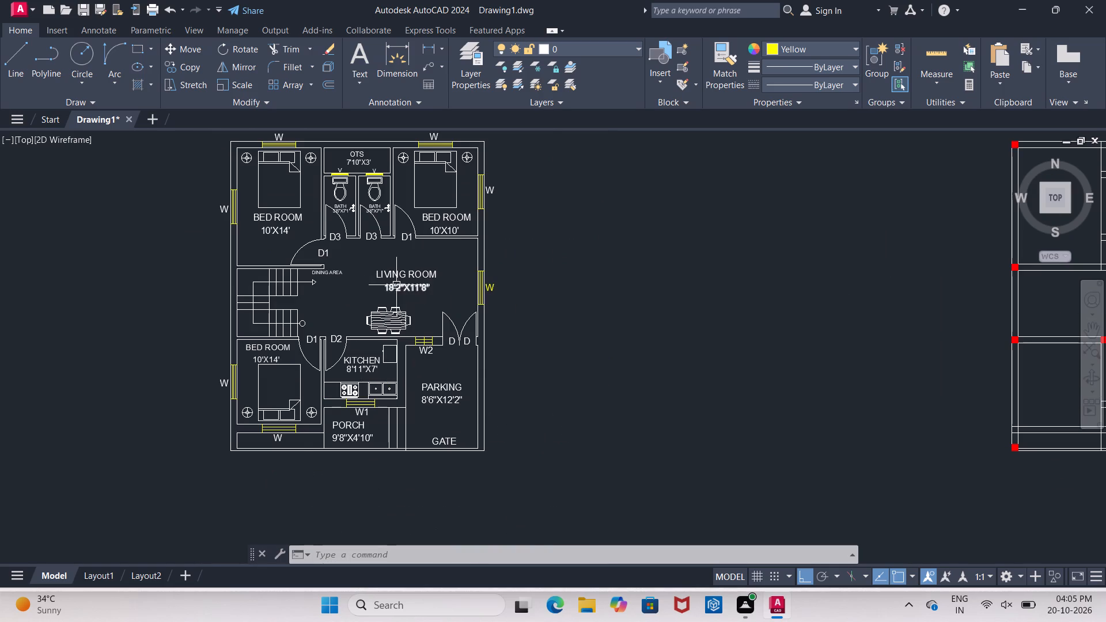
pyautogui.scroll(2, 394, 281)
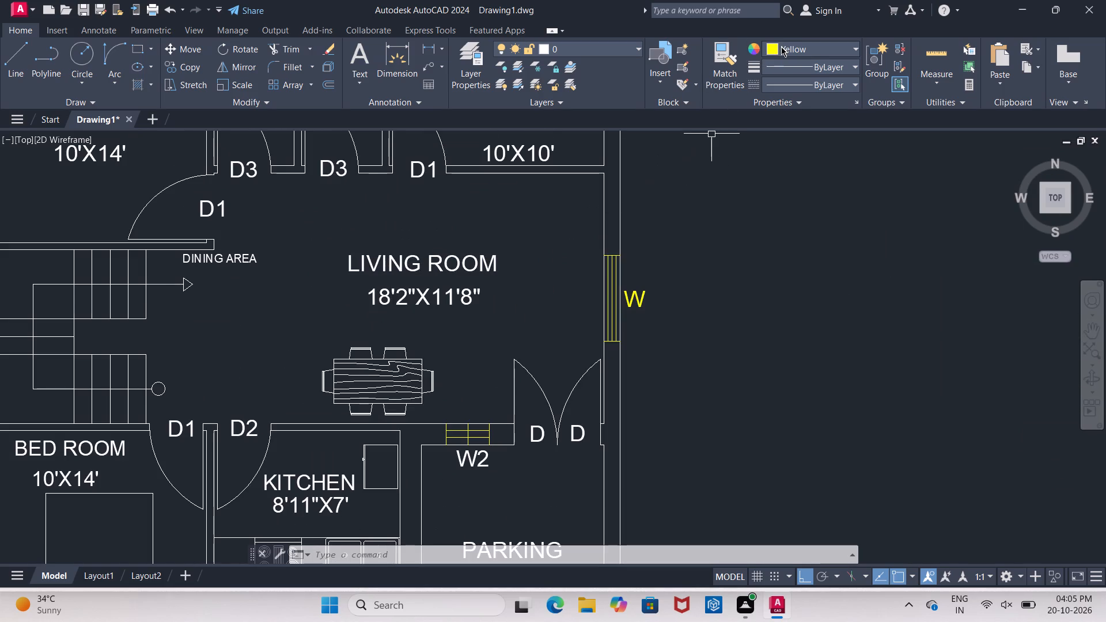
pyautogui.click(781, 47)
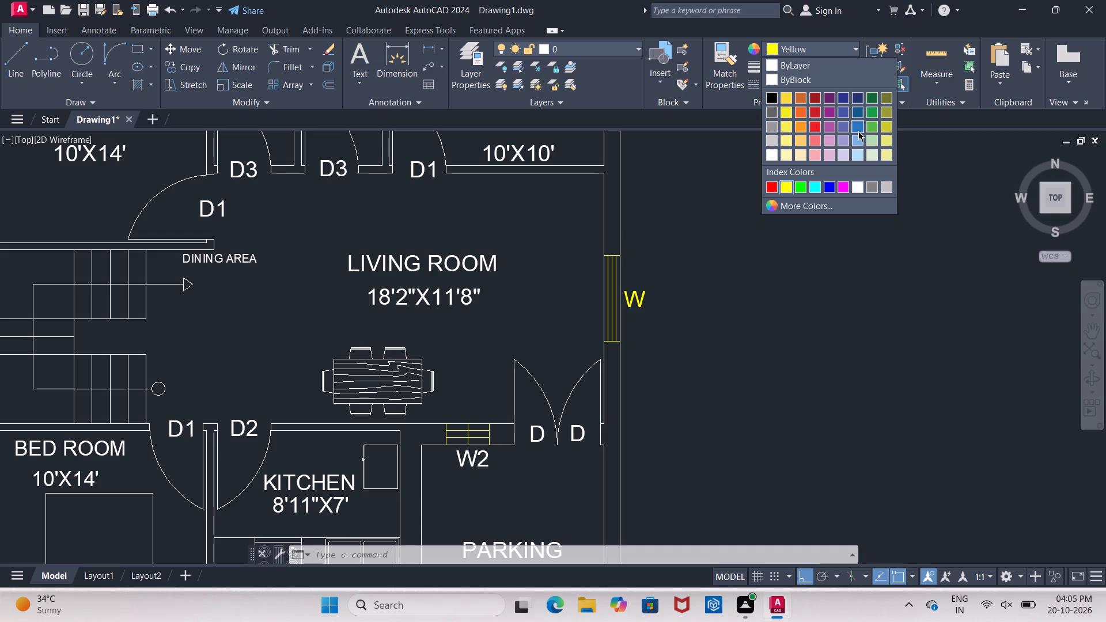
pyautogui.click(858, 128)
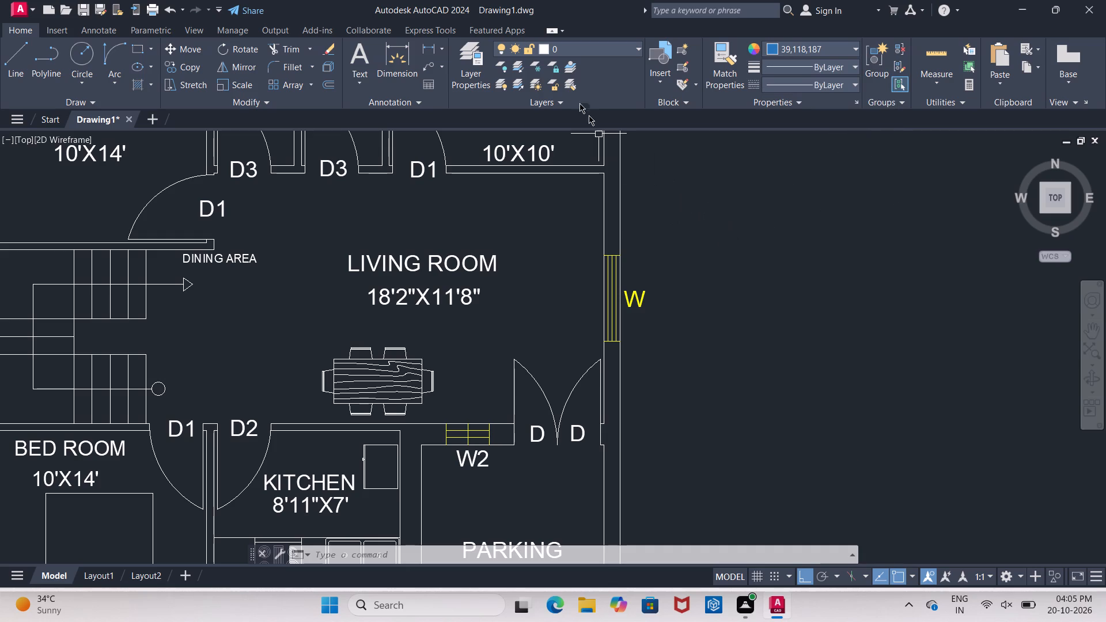
pyautogui.click(15, 63)
pyautogui.click(736, 213)
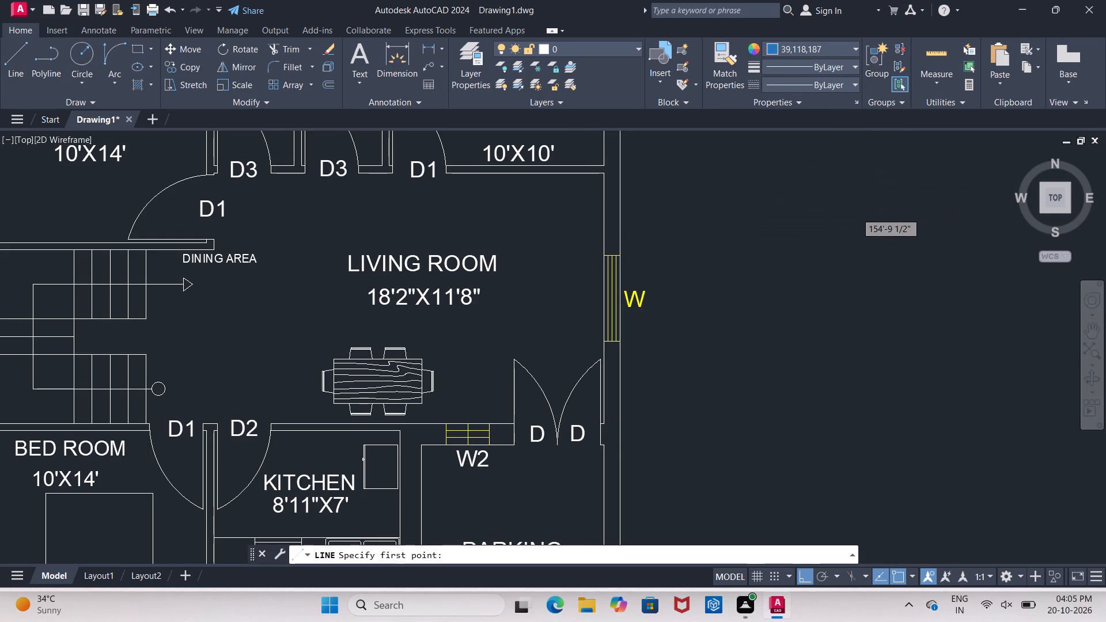
pyautogui.click(923, 205)
pyautogui.press('Escape')
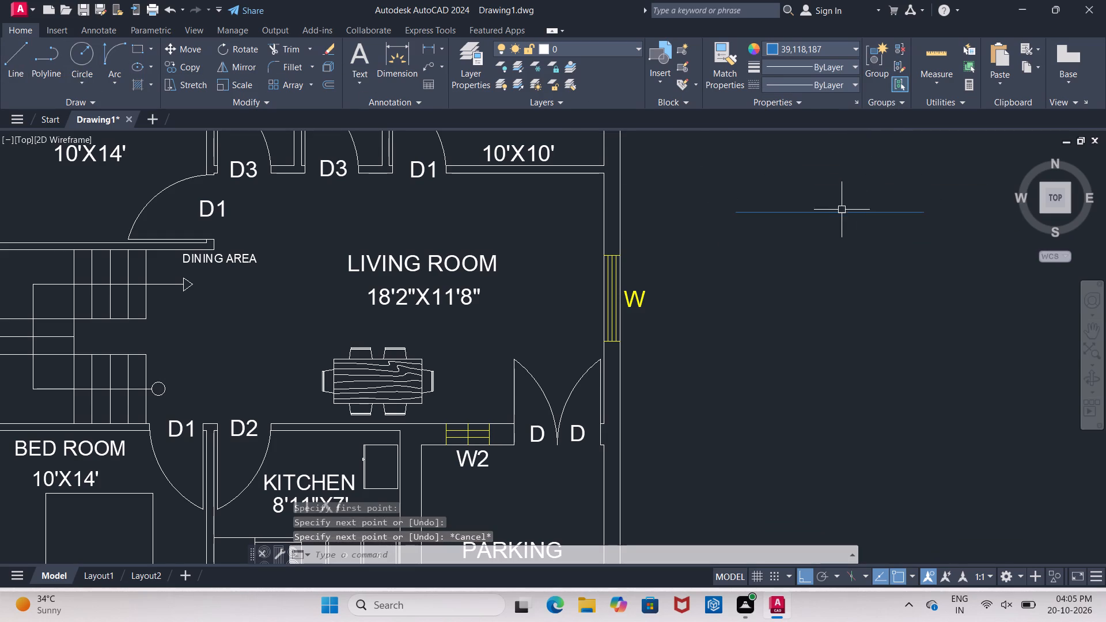
# Match properties from the blue sample line to the name and size labels of the 10'X14' bedroom above the staircase and both baths.
pyautogui.click(726, 83)
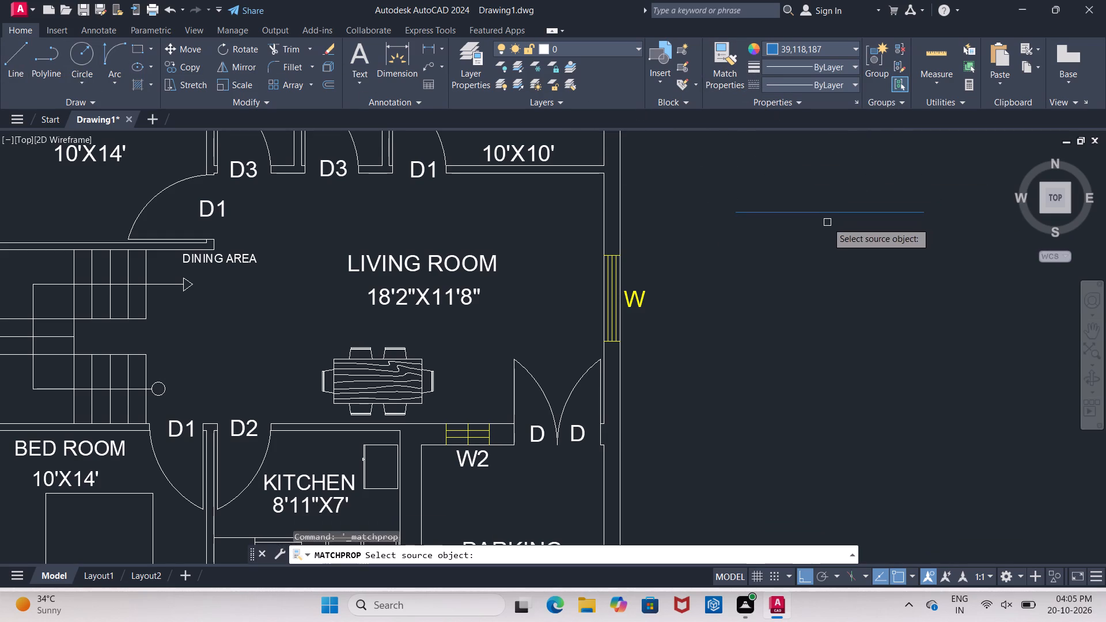
pyautogui.click(824, 214)
pyautogui.scroll(-2, 796, 216)
pyautogui.scroll(3, 507, 169)
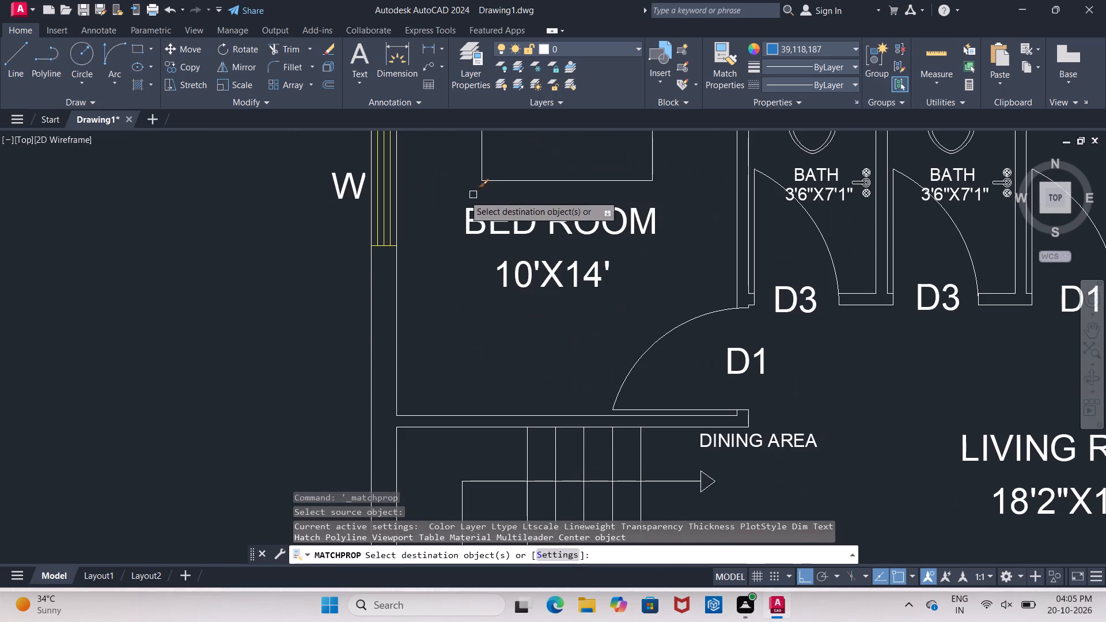
pyautogui.click(457, 194)
pyautogui.click(671, 299)
pyautogui.scroll(-2, 465, 260)
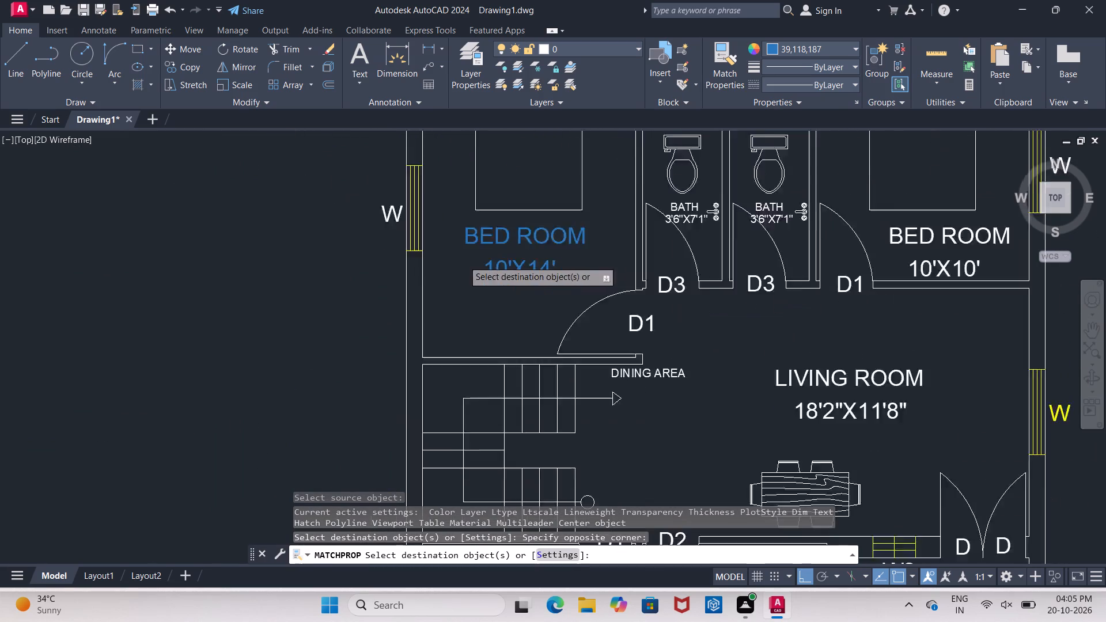
pyautogui.scroll(2, 617, 231)
pyautogui.click(533, 198)
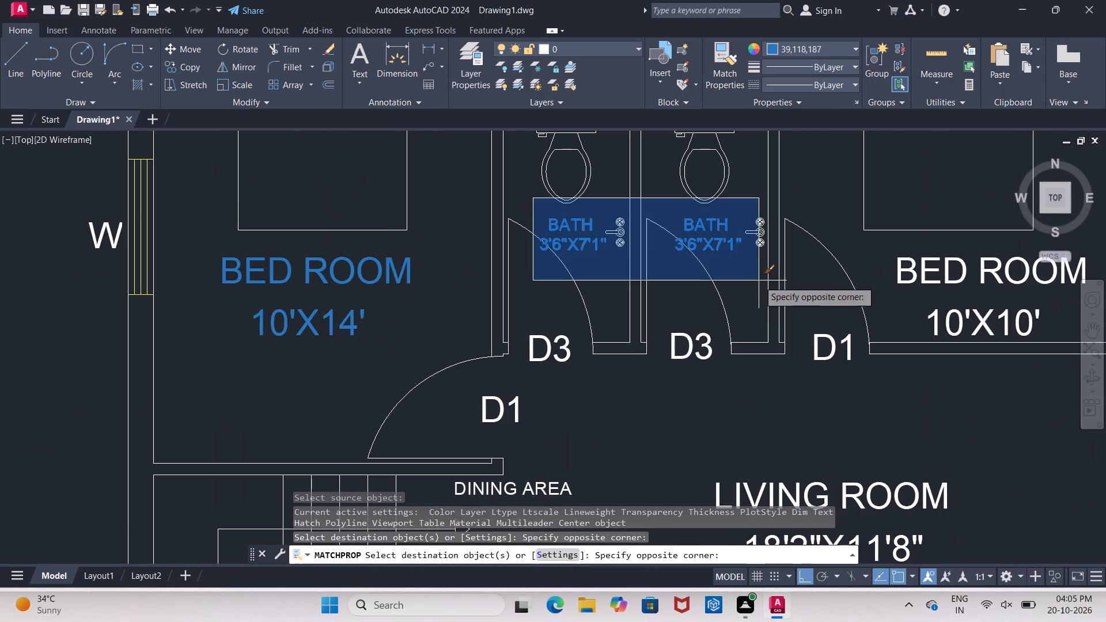
pyautogui.click(752, 284)
# Apply the matched blue properties to the name and size labels of the OTS and the 10'X10' bedroom.
pyautogui.scroll(-2, 593, 299)
pyautogui.scroll(3, 619, 187)
pyautogui.click(501, 210)
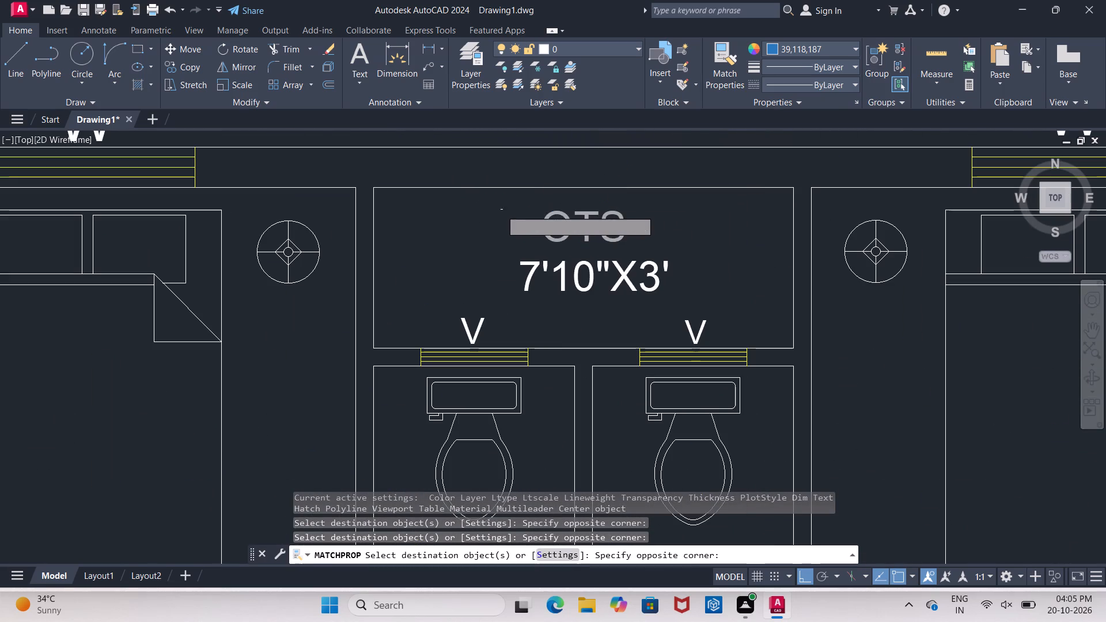
pyautogui.click(707, 303)
pyautogui.scroll(-4, 503, 204)
pyautogui.scroll(4, 650, 302)
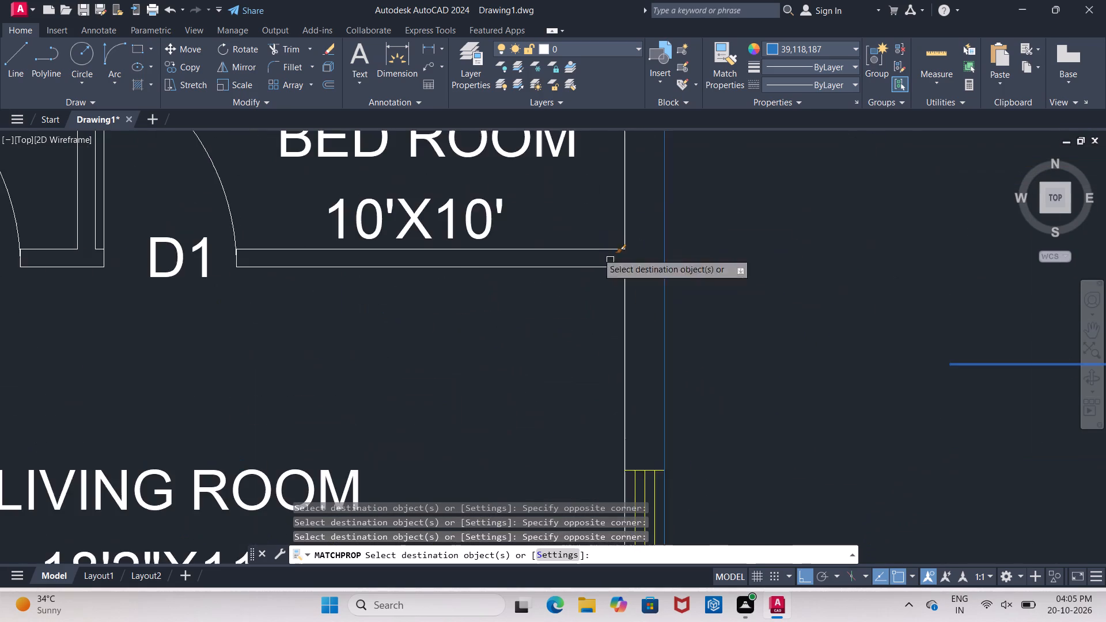
pyautogui.scroll(-2, 372, 165)
pyautogui.click(324, 151)
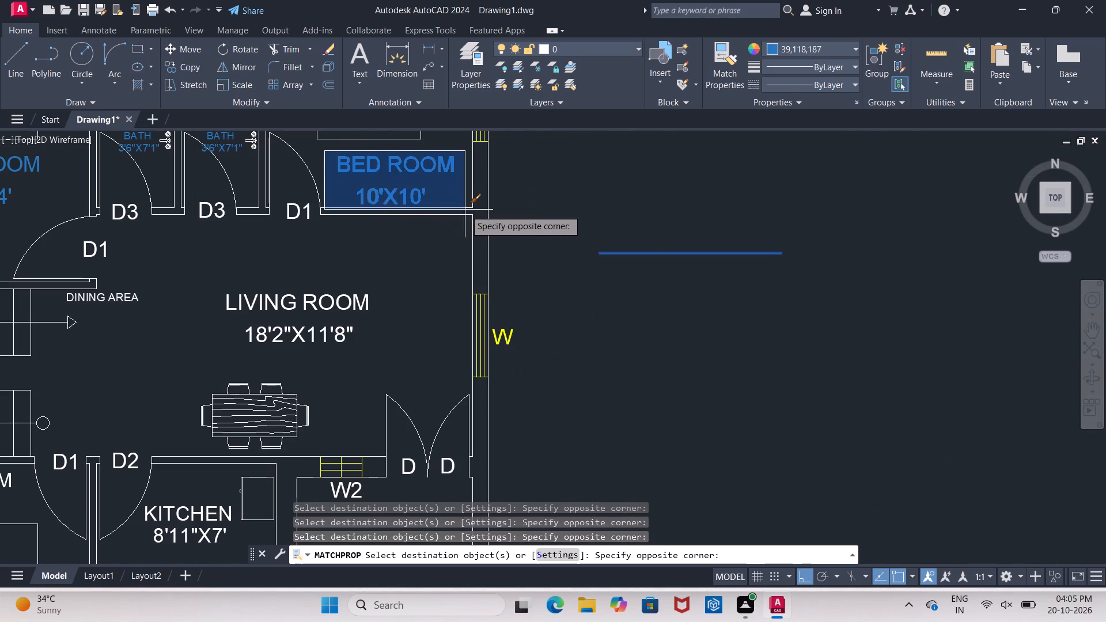
pyautogui.click(465, 207)
# Apply the matched blue properties to the living room's name and 18'2"X11'8" size labels.
pyautogui.scroll(-4, 503, 151)
pyautogui.scroll(4, 510, 179)
pyautogui.scroll(-2, 411, 215)
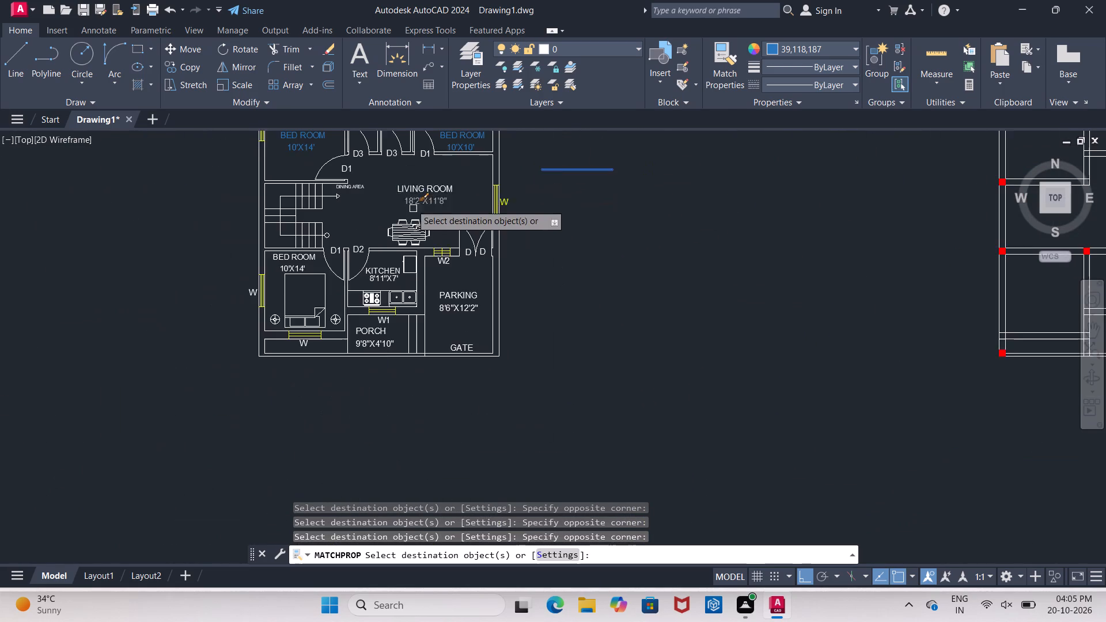
pyautogui.scroll(1, 402, 170)
pyautogui.moveTo(376, 184); pyautogui.dragTo(383, 184)
pyautogui.click(511, 238)
# Apply the matched blue properties to the name and size labels of the parking and the kitchen.
pyautogui.scroll(-2, 505, 185)
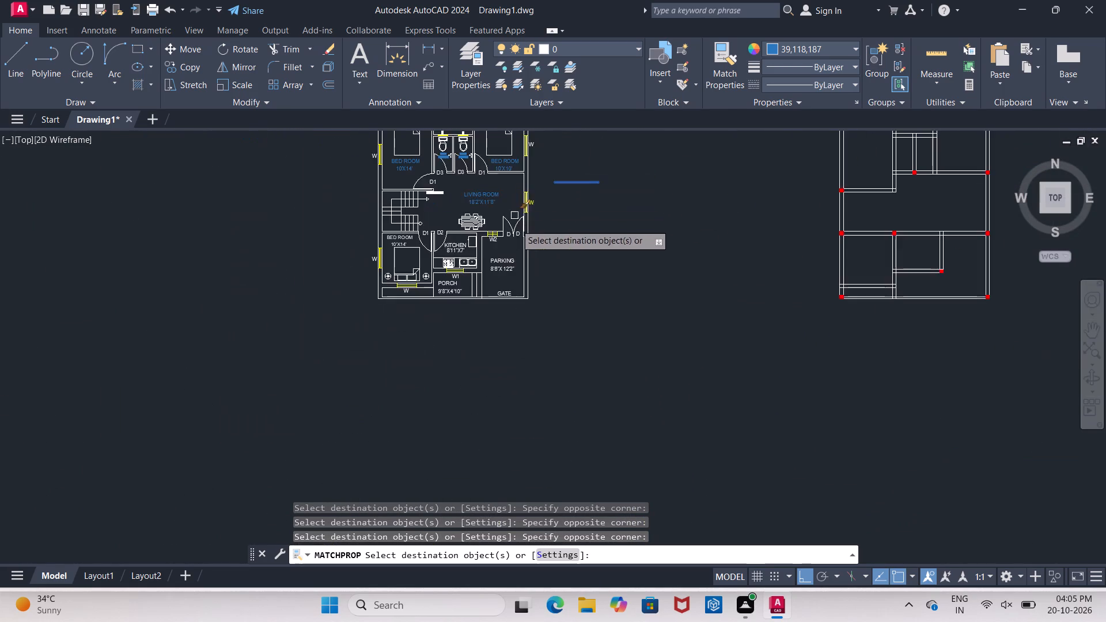
pyautogui.scroll(3, 503, 244)
pyautogui.moveTo(434, 263); pyautogui.dragTo(435, 270)
pyautogui.click(552, 351)
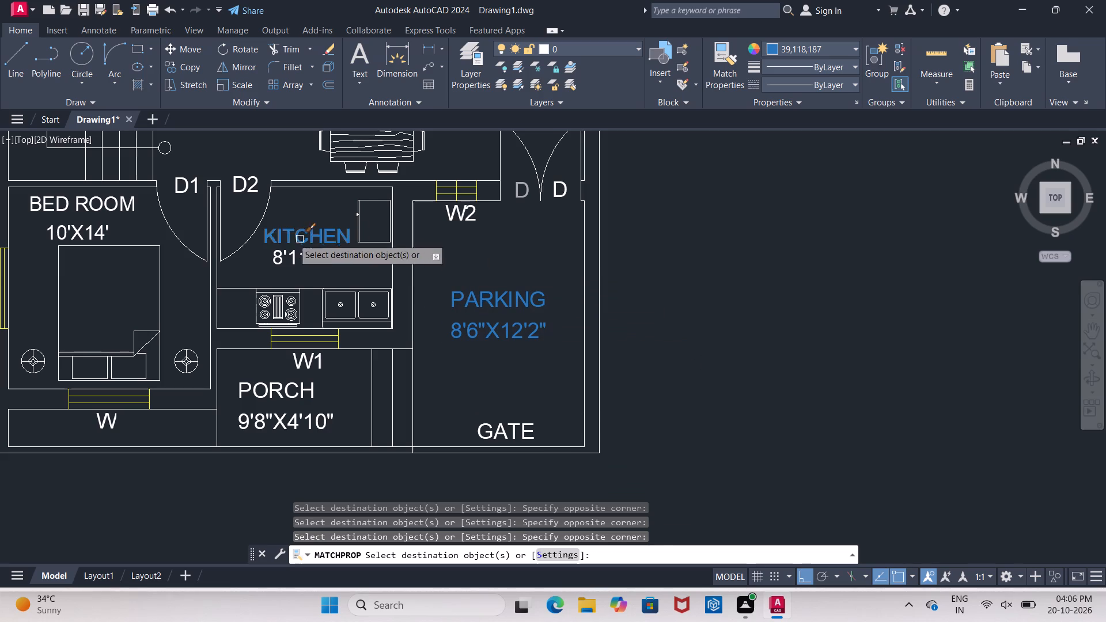
pyautogui.click(253, 223)
pyautogui.click(362, 277)
# Apply the matched blue properties to the porch's name and size labels and to the GATE label.
pyautogui.scroll(-1, 358, 218)
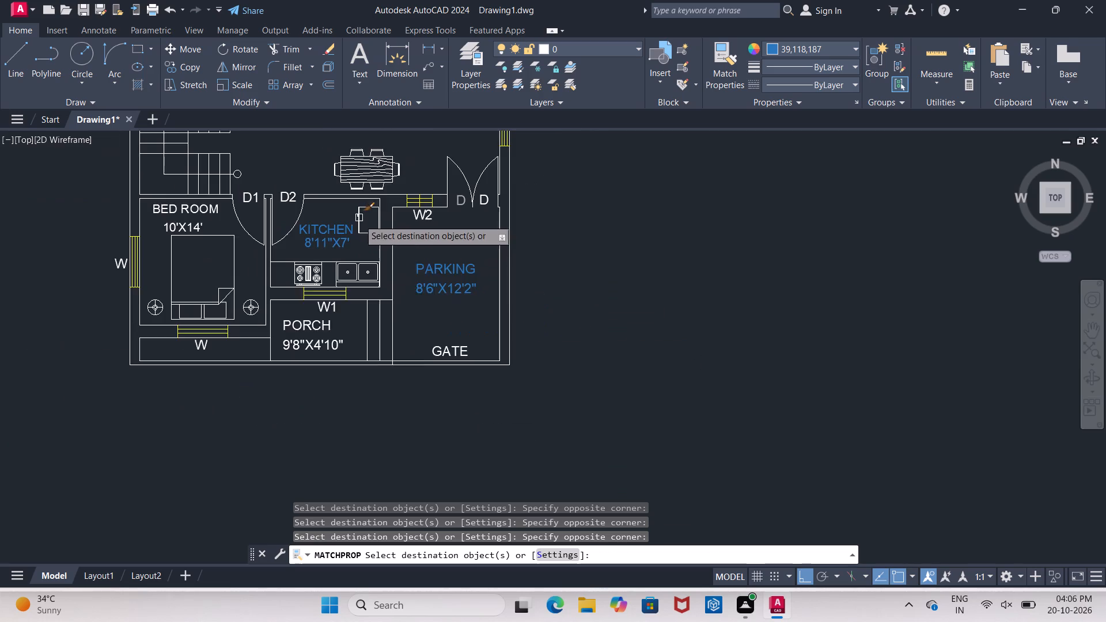
pyautogui.scroll(2, 281, 350)
pyautogui.click(278, 266)
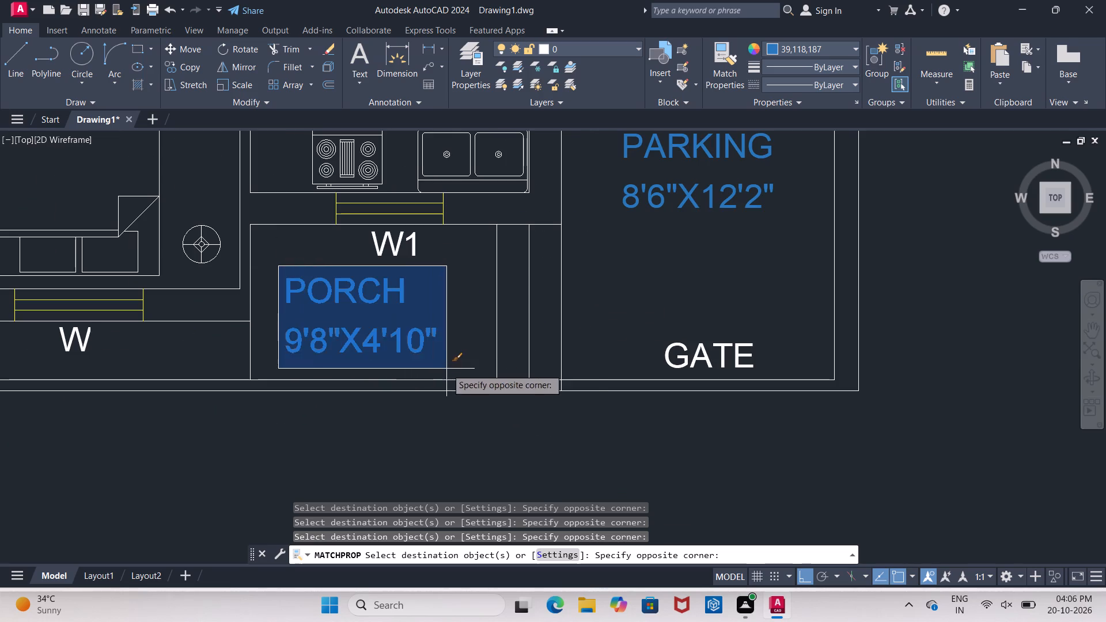
pyautogui.click(446, 369)
pyautogui.scroll(-2, 558, 312)
pyautogui.scroll(3, 604, 335)
pyautogui.click(579, 284)
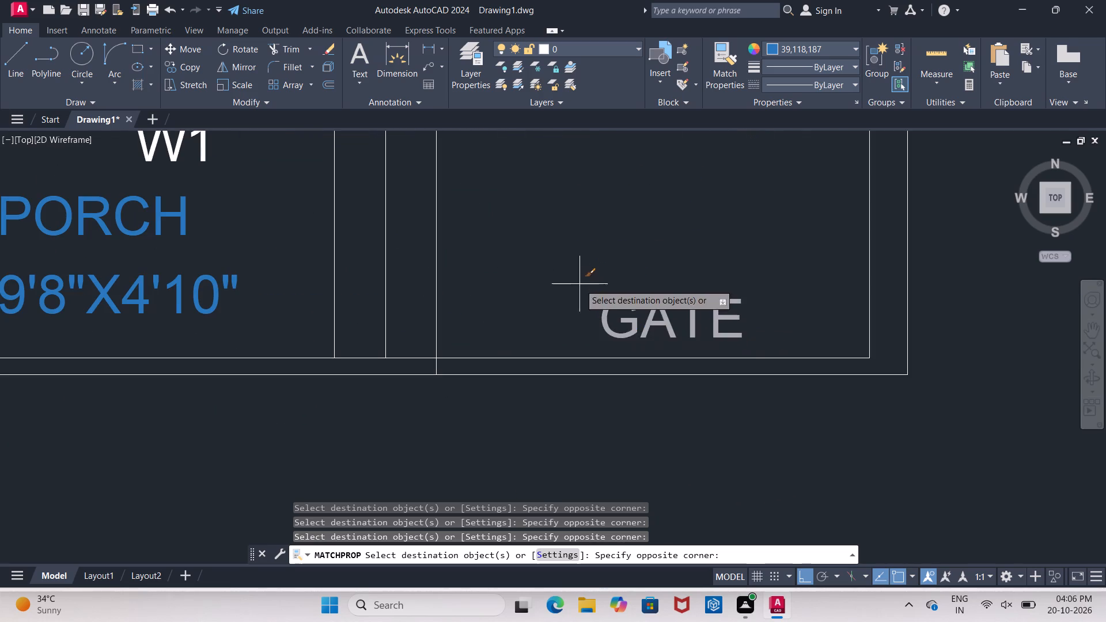
pyautogui.click(769, 352)
# Apply the matched blue properties to the name and size labels of the 10'X14' bedroom beside the kitchen.
pyautogui.scroll(-3, 744, 315)
pyautogui.scroll(1, 494, 264)
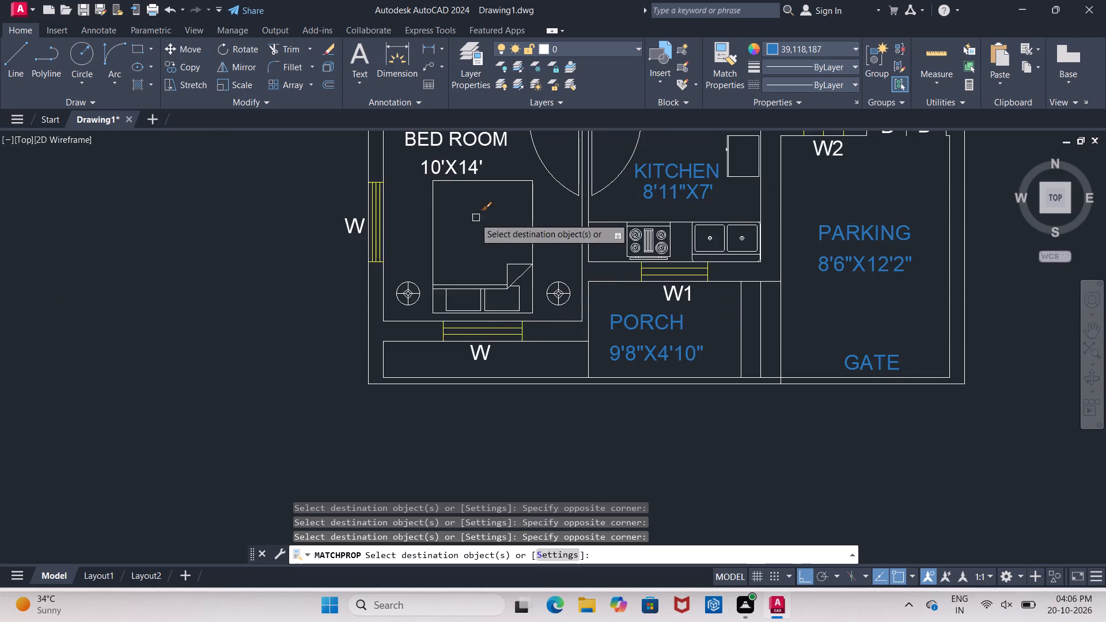
pyautogui.scroll(-2, 467, 278)
pyautogui.scroll(3, 463, 210)
pyautogui.click(378, 286)
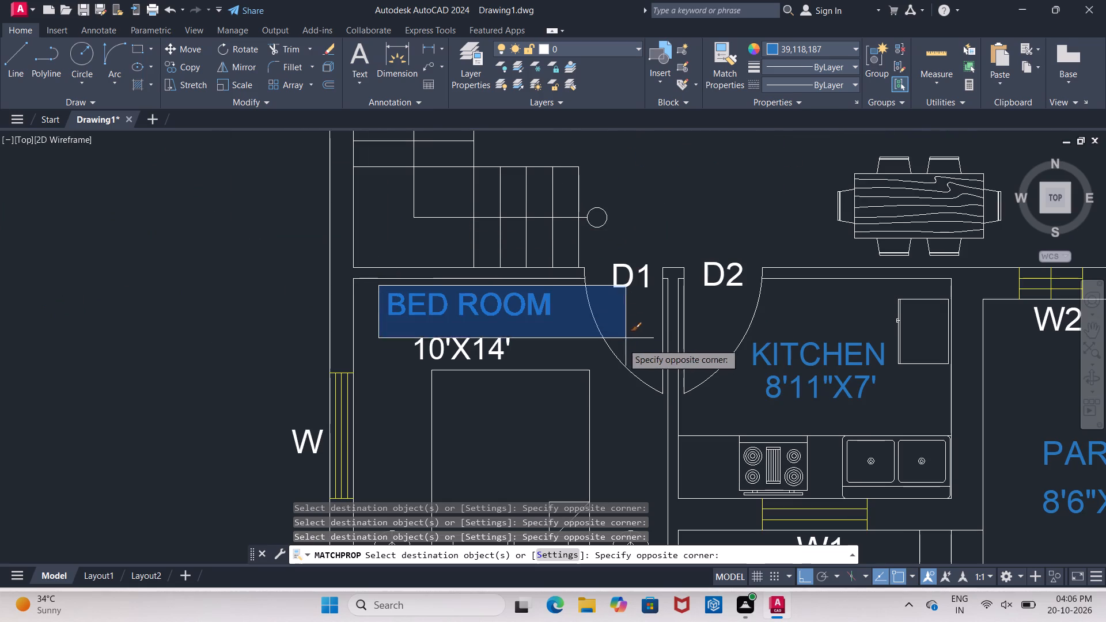
pyautogui.click(566, 369)
# Apply the matched blue properties to the DINING AREA label beside the staircase.
pyautogui.scroll(-3, 531, 340)
pyautogui.scroll(1, 695, 306)
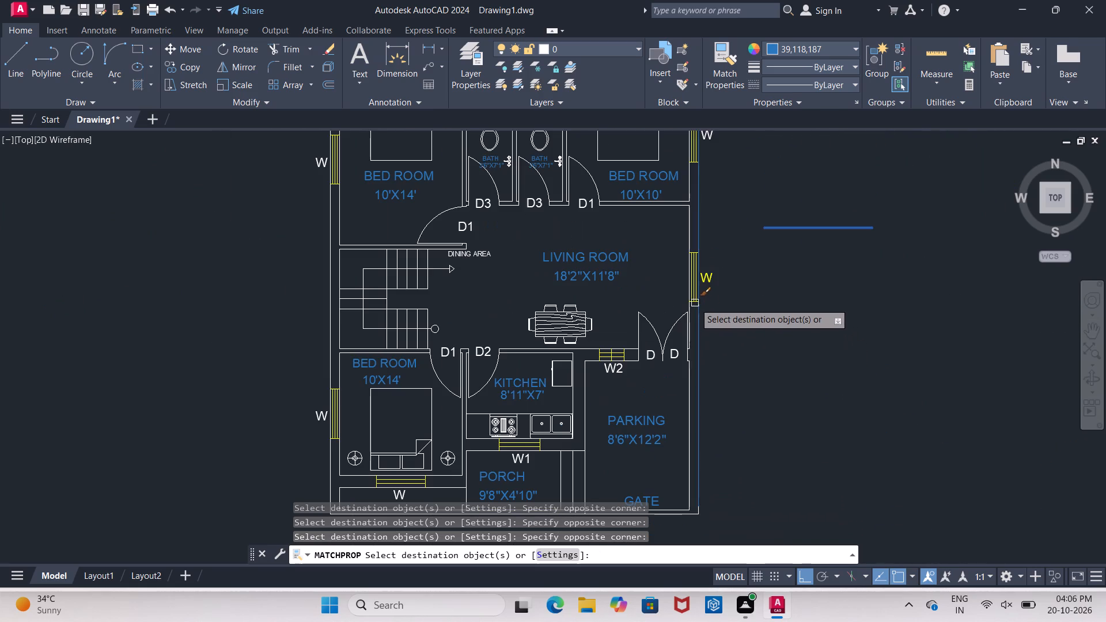
pyautogui.scroll(3, 469, 259)
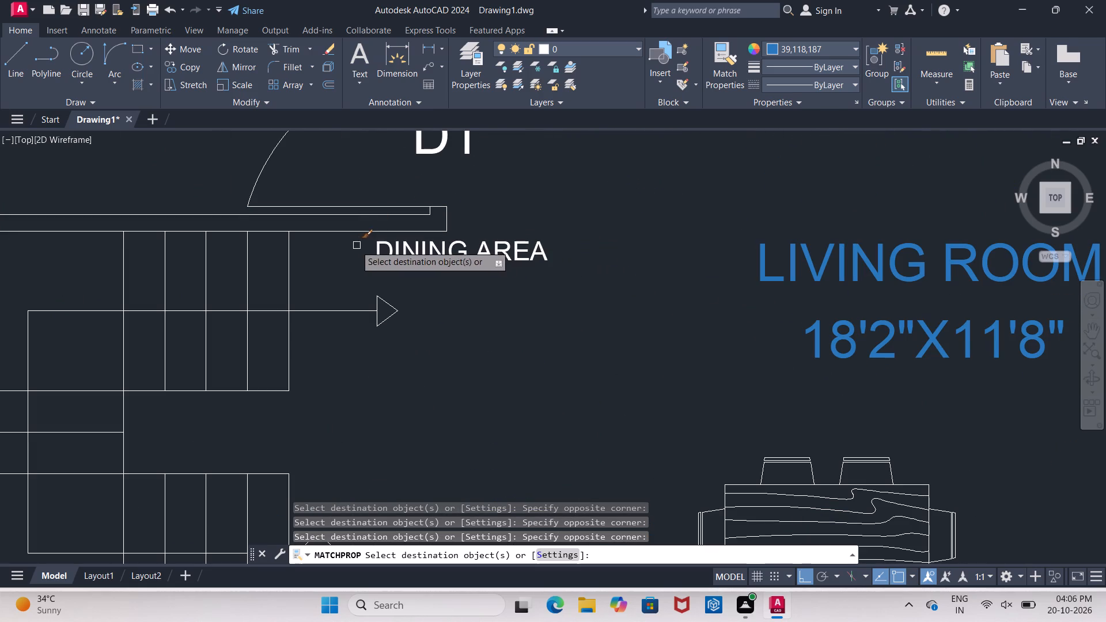
pyautogui.click(351, 244)
pyautogui.click(590, 277)
pyautogui.click(549, 260)
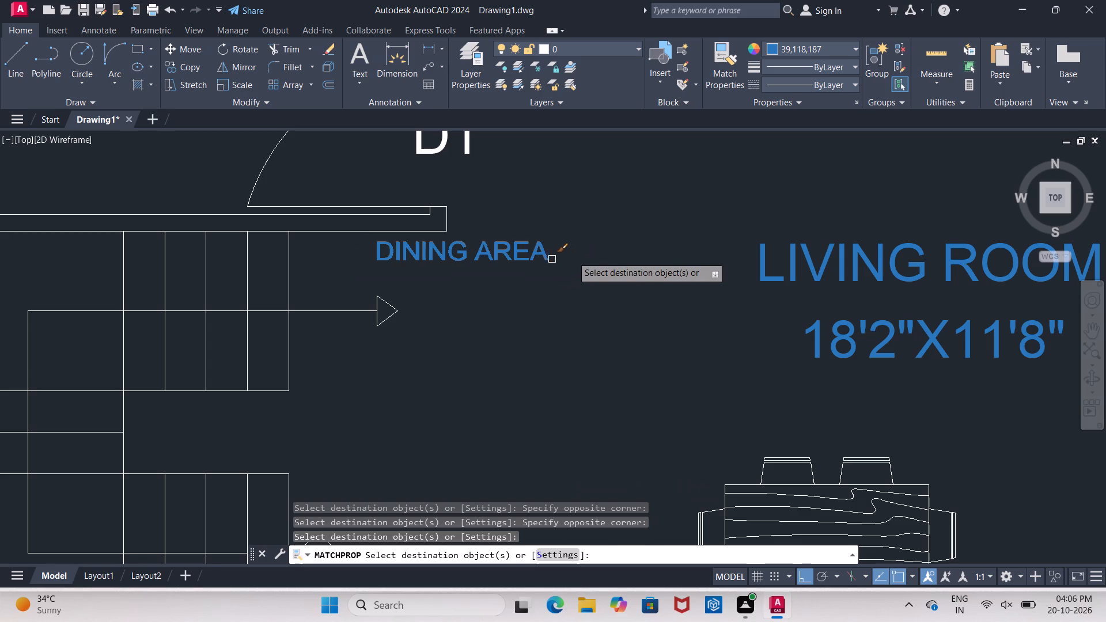
# Set the current colour to green 19,155,72 and draw a horizontal sample line beside the furnished plan.
pyautogui.scroll(-3, 384, 282)
pyautogui.scroll(1, 373, 249)
pyautogui.press('Escape')
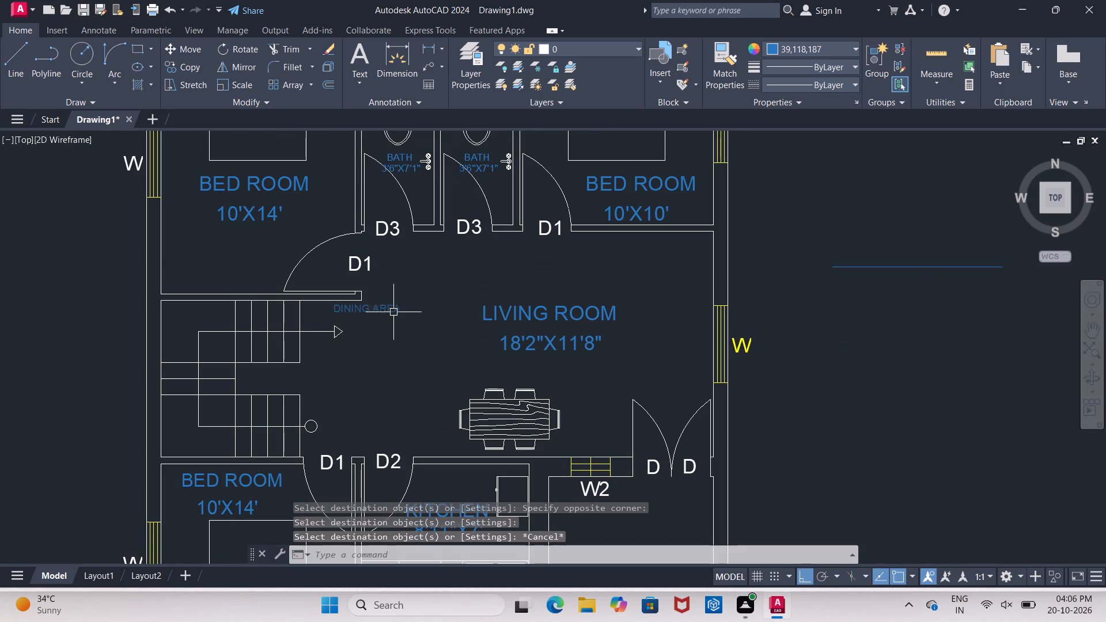
pyautogui.scroll(-2, 391, 320)
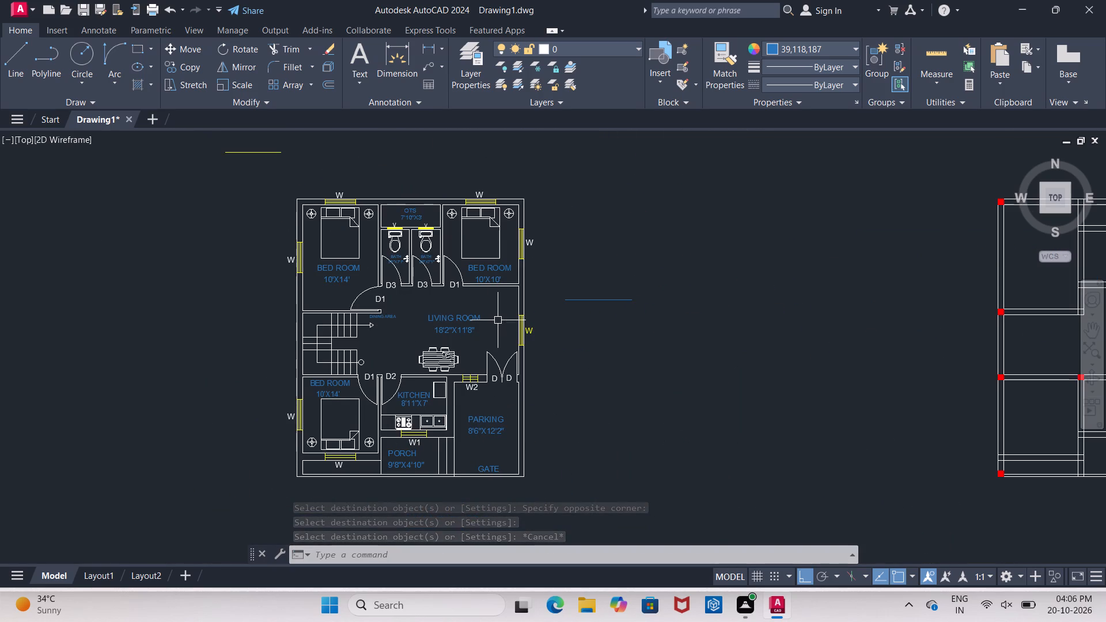
pyautogui.click(795, 50)
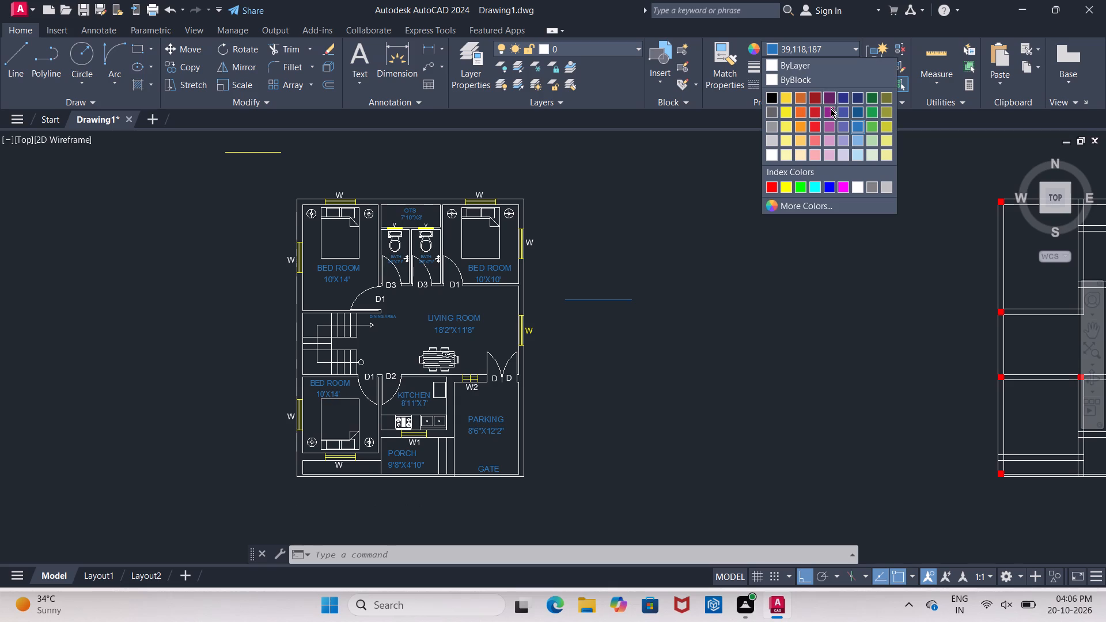
pyautogui.click(877, 112)
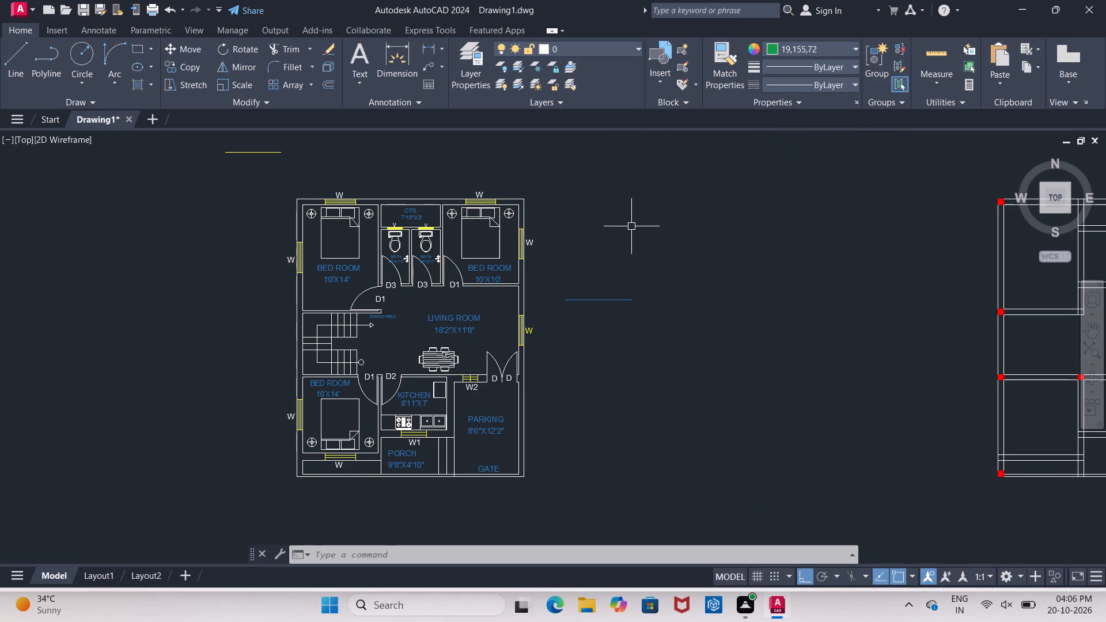
pyautogui.press('l')
pyautogui.press('Return')
pyautogui.click(590, 225)
pyautogui.click(736, 206)
pyautogui.press('Return')
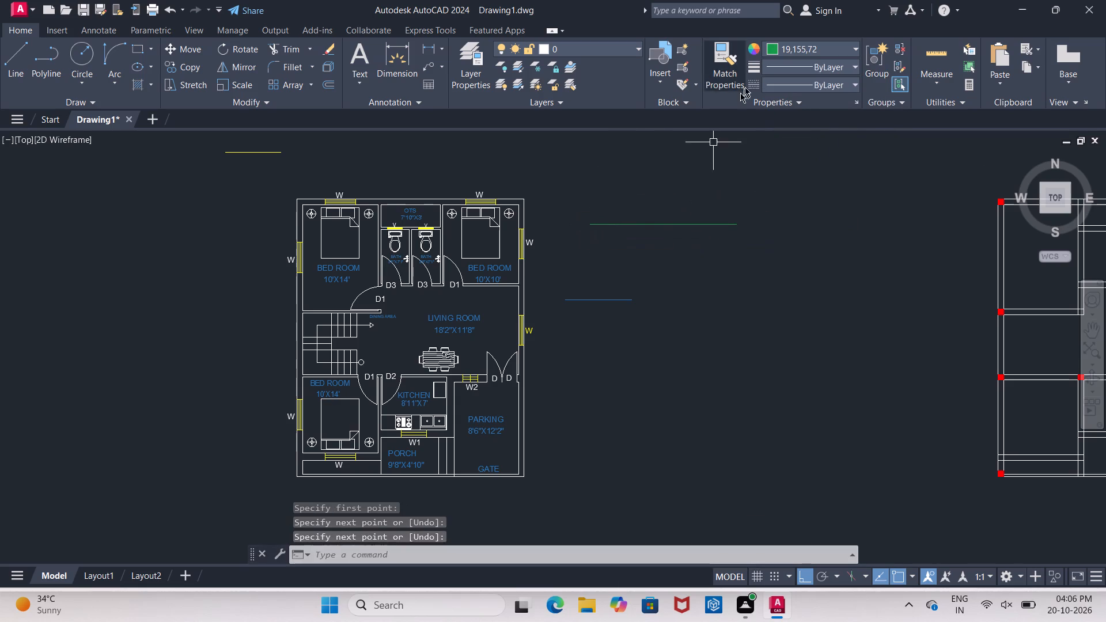
# Match the green sample line's properties onto the four W labels around the 10'X14' and 10'X10' bedrooms flanking the baths.
pyautogui.click(707, 78)
pyautogui.click(636, 225)
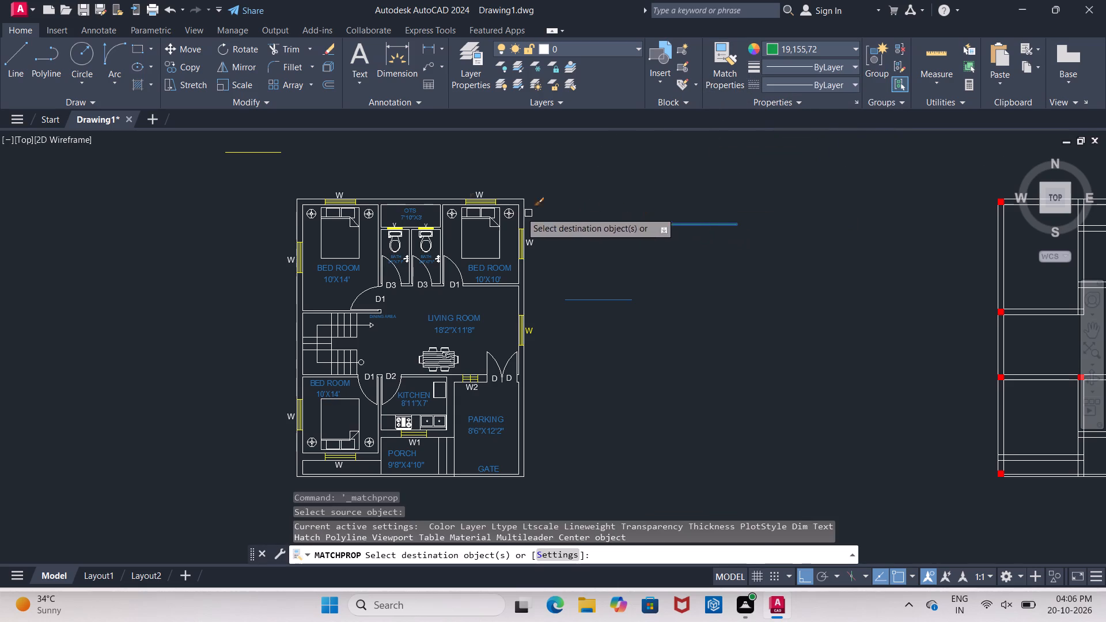
pyautogui.scroll(3, 356, 200)
pyautogui.click(286, 181)
pyautogui.click(850, 173)
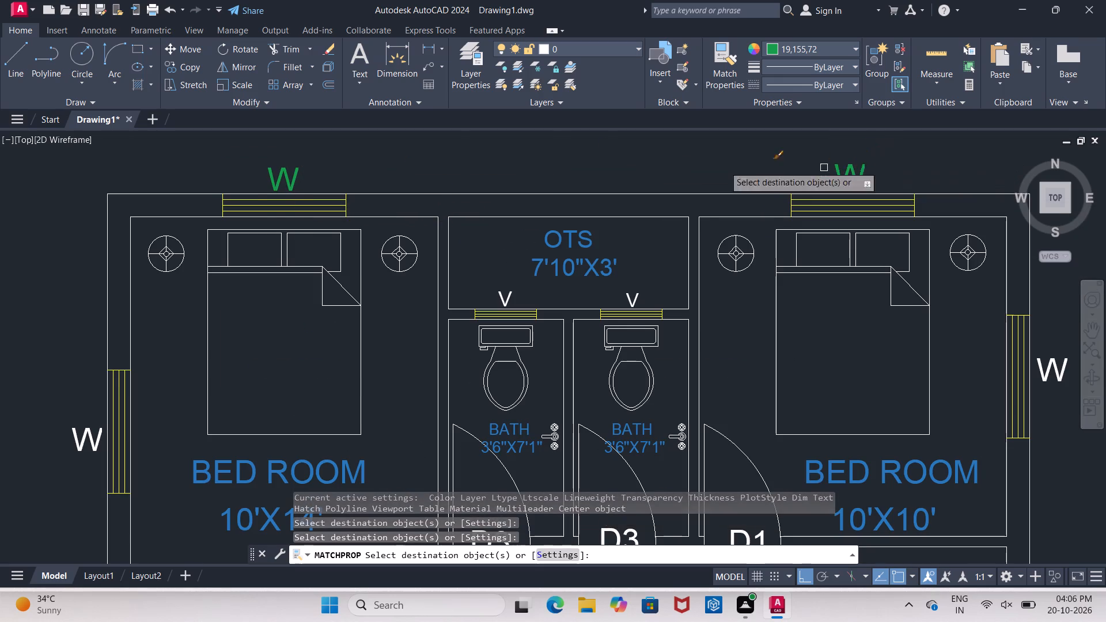
pyautogui.scroll(-1, 472, 169)
pyautogui.click(839, 297)
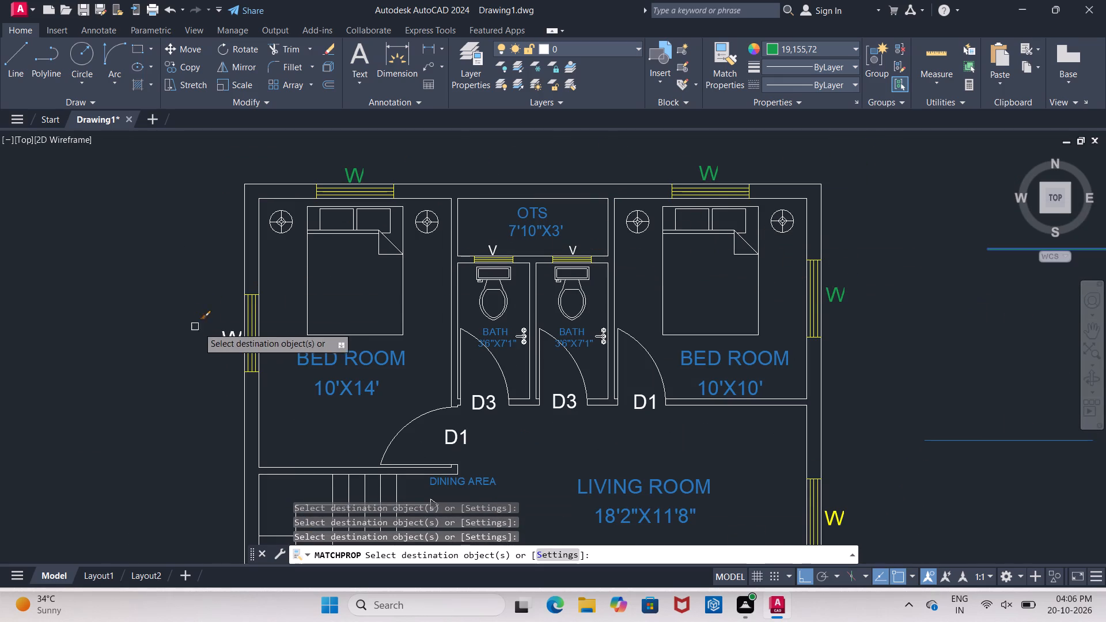
pyautogui.click(227, 336)
# Apply the matched green properties to both W labels of the bedroom beside the kitchen and to the W1 and W2 labels.
pyautogui.scroll(-3, 221, 271)
pyautogui.scroll(2, 236, 353)
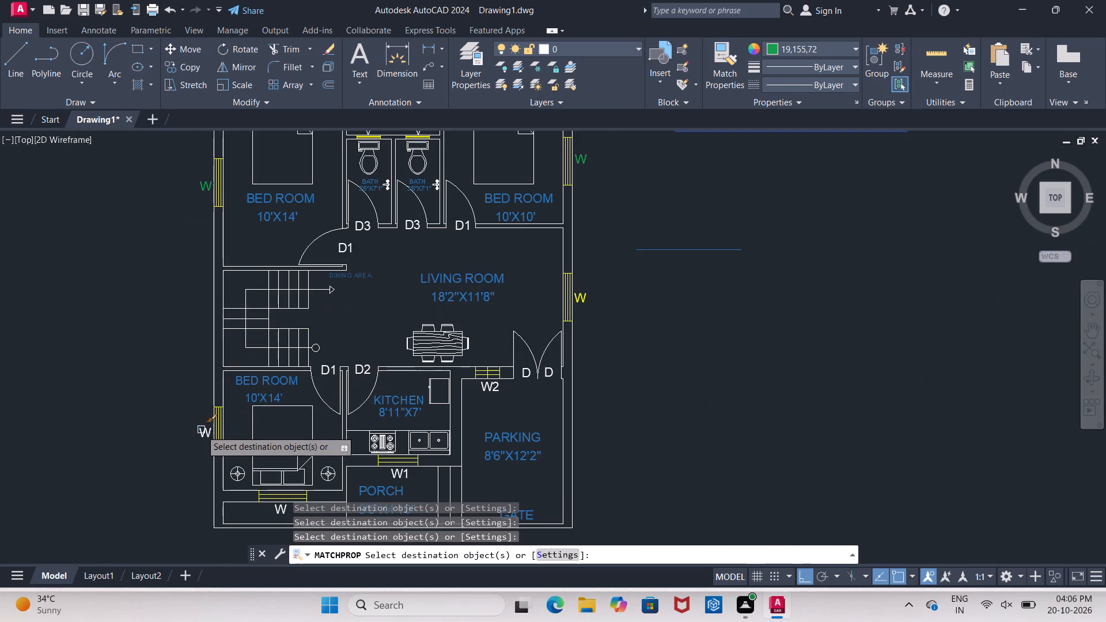
pyautogui.click(201, 431)
pyautogui.scroll(-2, 391, 386)
pyautogui.scroll(3, 386, 464)
pyautogui.click(244, 374)
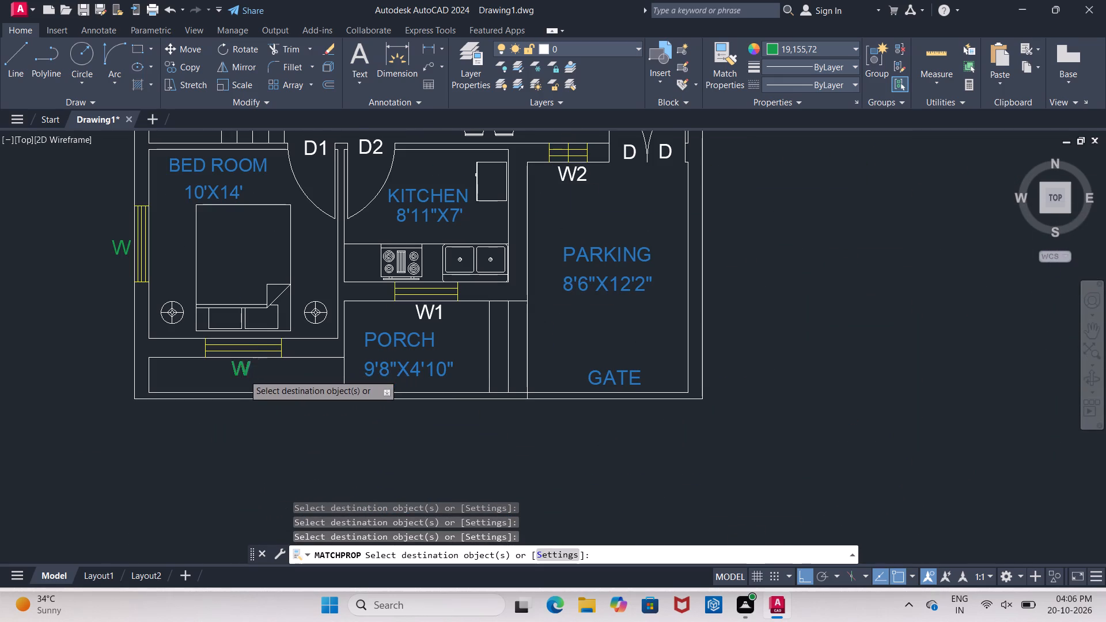
pyautogui.click(426, 320)
pyautogui.scroll(-1, 442, 351)
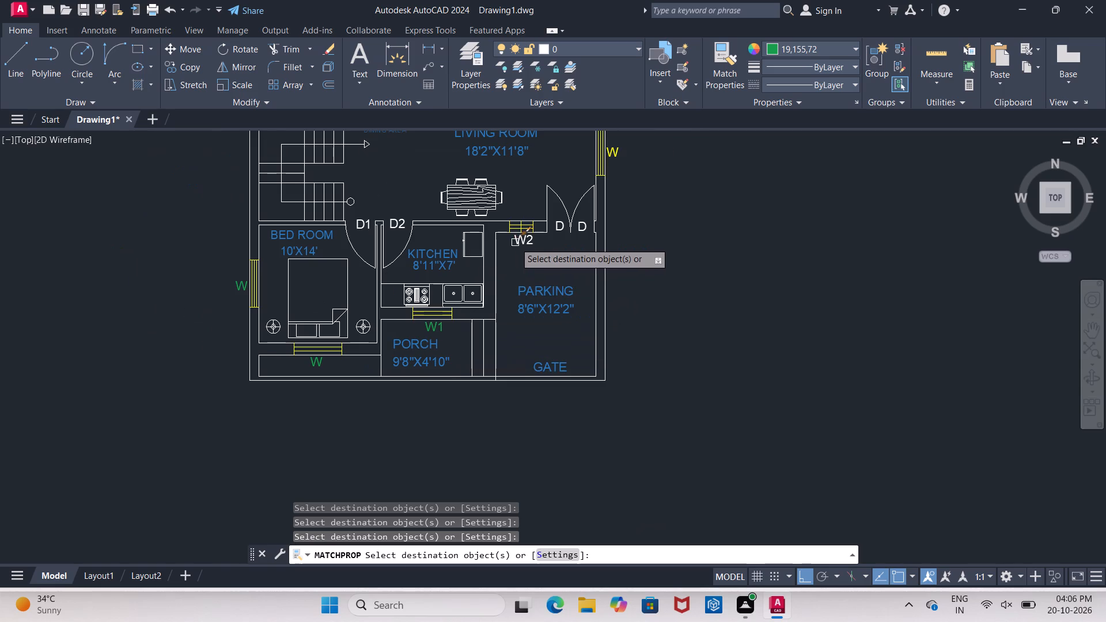
pyautogui.click(525, 245)
pyautogui.scroll(-1, 457, 294)
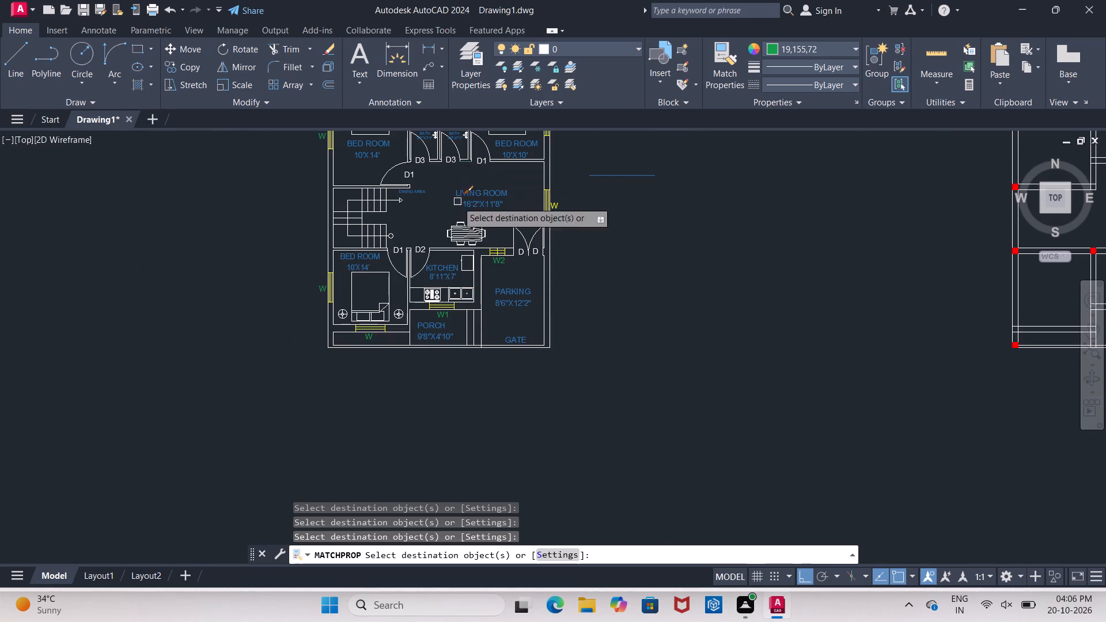
pyautogui.scroll(-3, 457, 211)
pyautogui.scroll(4, 465, 198)
pyautogui.scroll(-2, 465, 199)
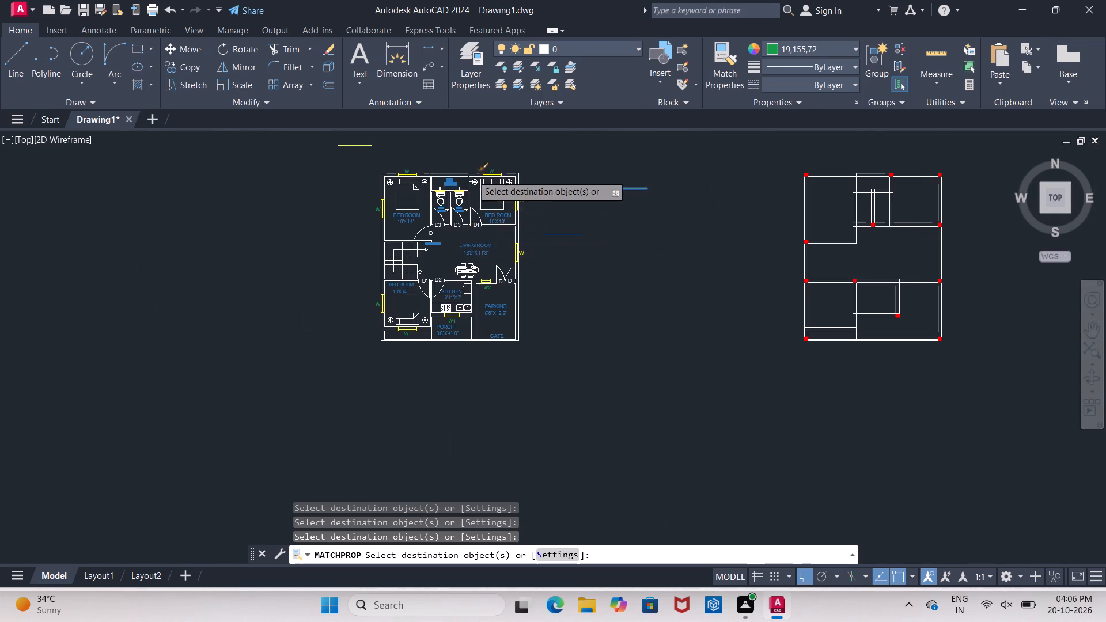
pyautogui.scroll(2, 472, 145)
pyautogui.scroll(1, 425, 314)
pyautogui.press('Return')
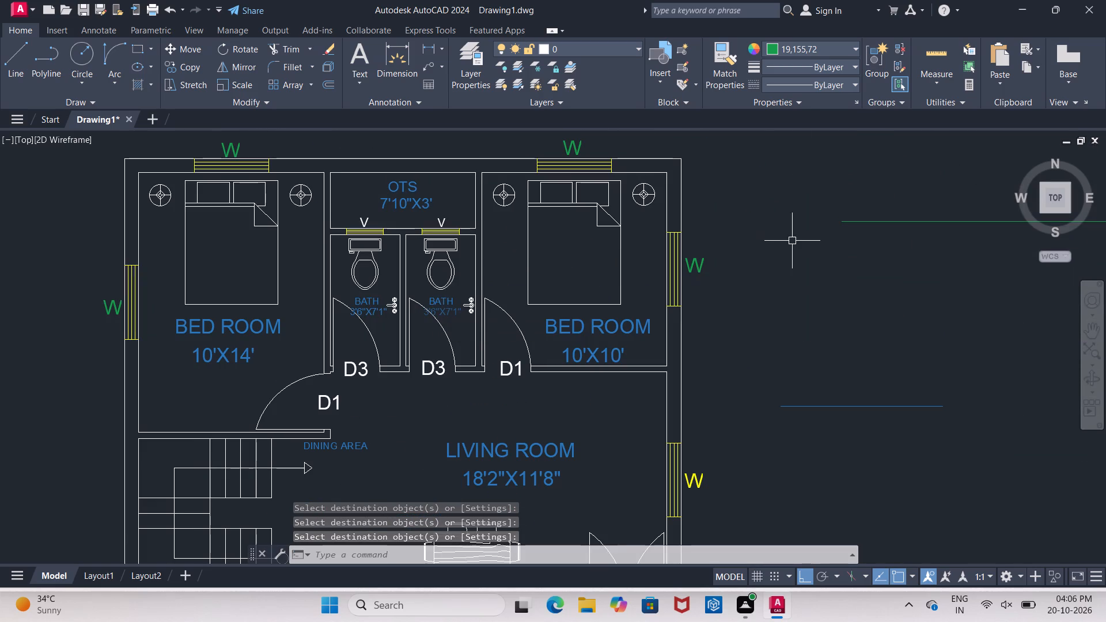
# Set the current drawing colour to orange 248,153,30.
pyautogui.click(787, 50)
pyautogui.click(798, 129)
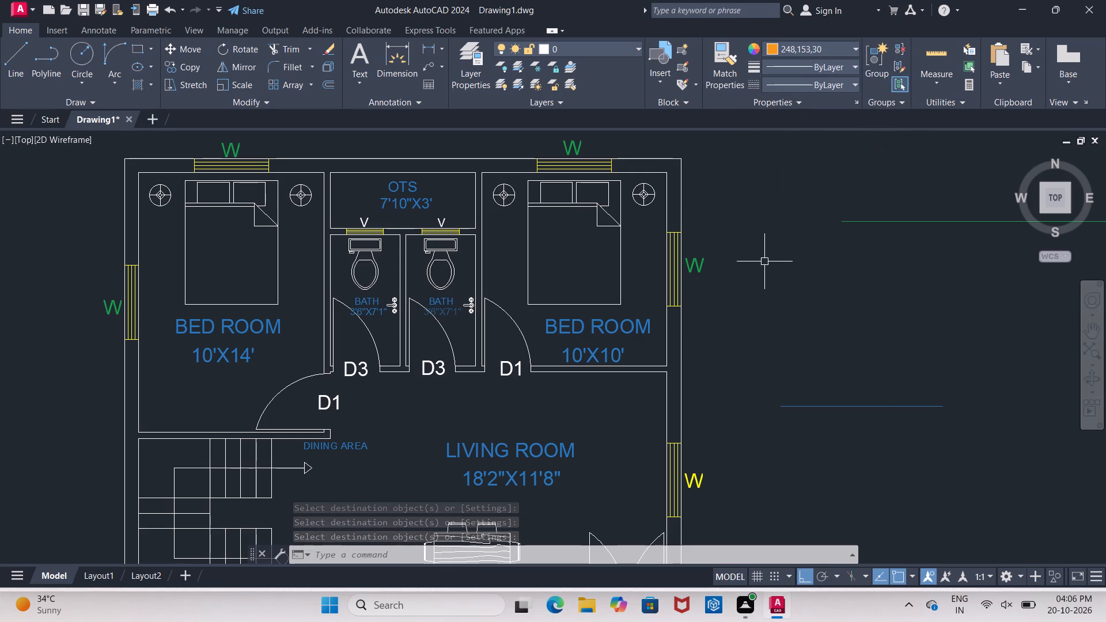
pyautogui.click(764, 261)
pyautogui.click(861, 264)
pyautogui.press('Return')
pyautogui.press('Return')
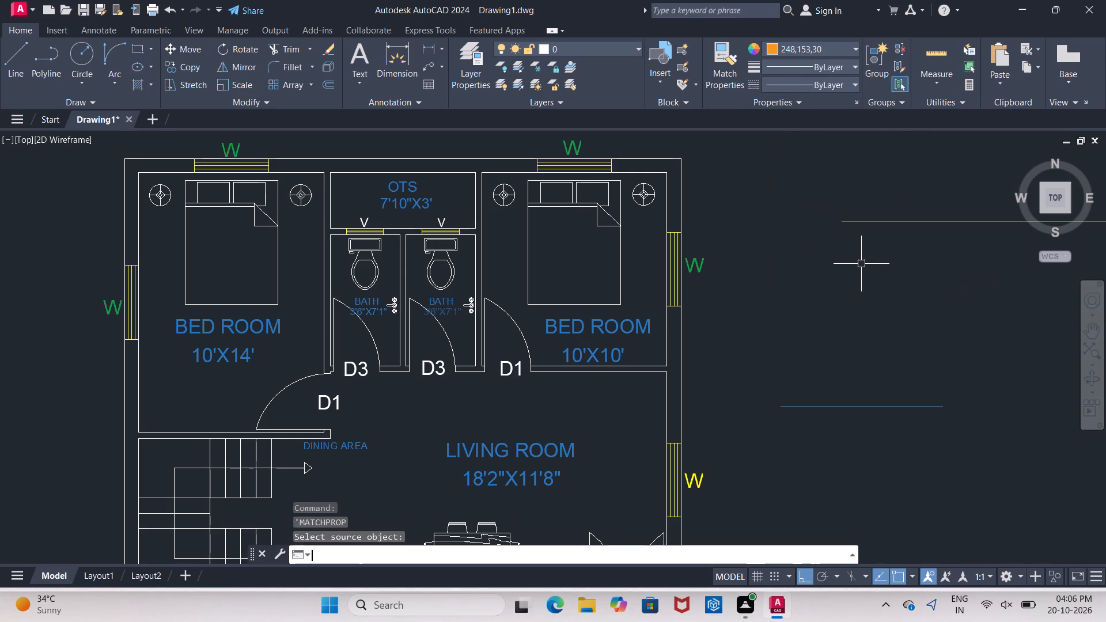
# Draw a horizontal orange sample line between the green and blue sample lines beside the plan.
pyautogui.press('l')
pyautogui.press('Return')
pyautogui.click(804, 285)
pyautogui.click(927, 276)
pyautogui.press('Return')
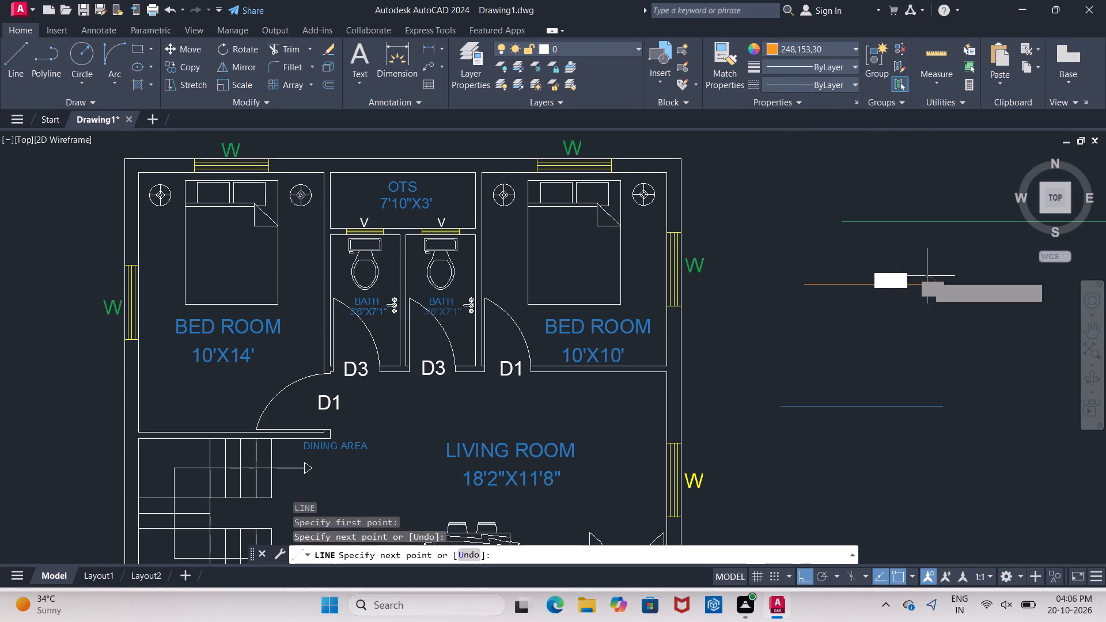
# Match the orange sample line's properties onto the two V labels above the bath ventilators.
pyautogui.click(713, 70)
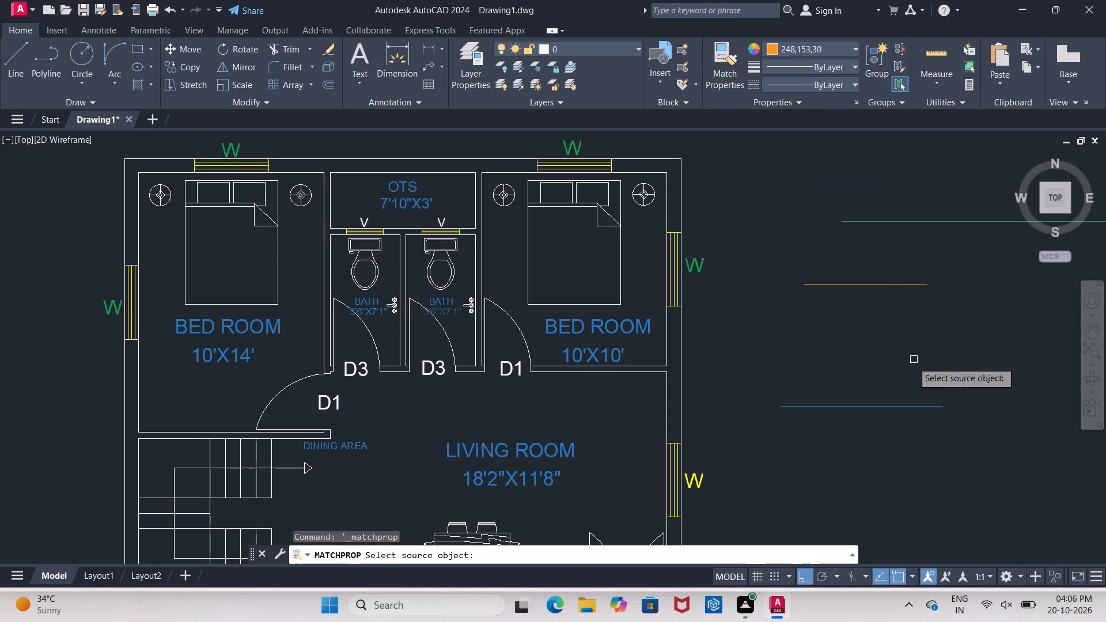
pyautogui.click(849, 289)
pyautogui.click(847, 287)
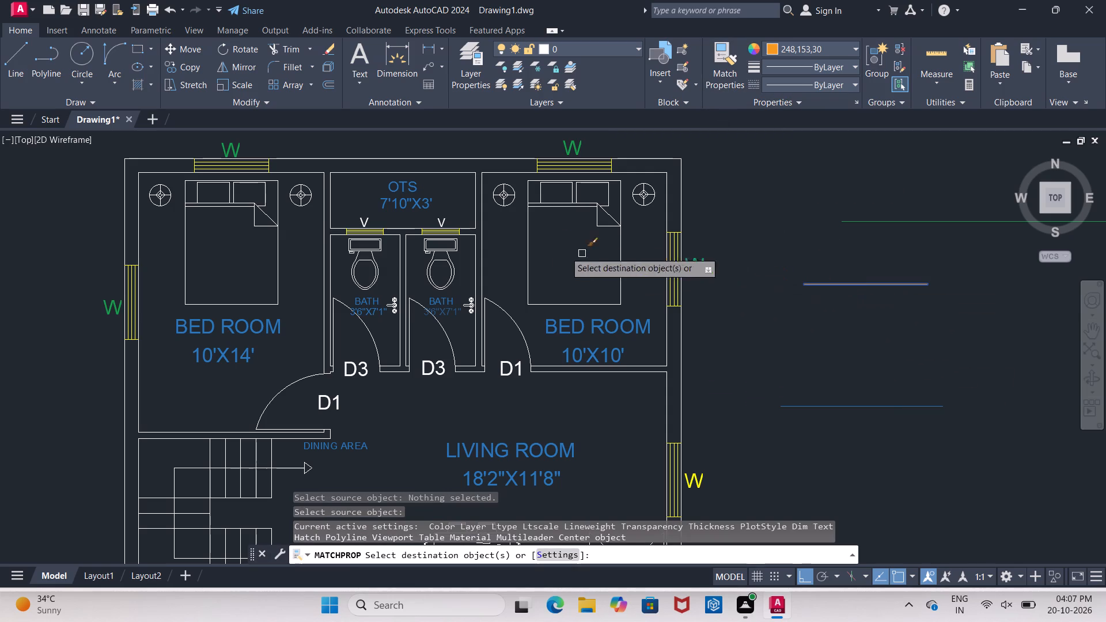
pyautogui.click(369, 217)
pyautogui.click(443, 218)
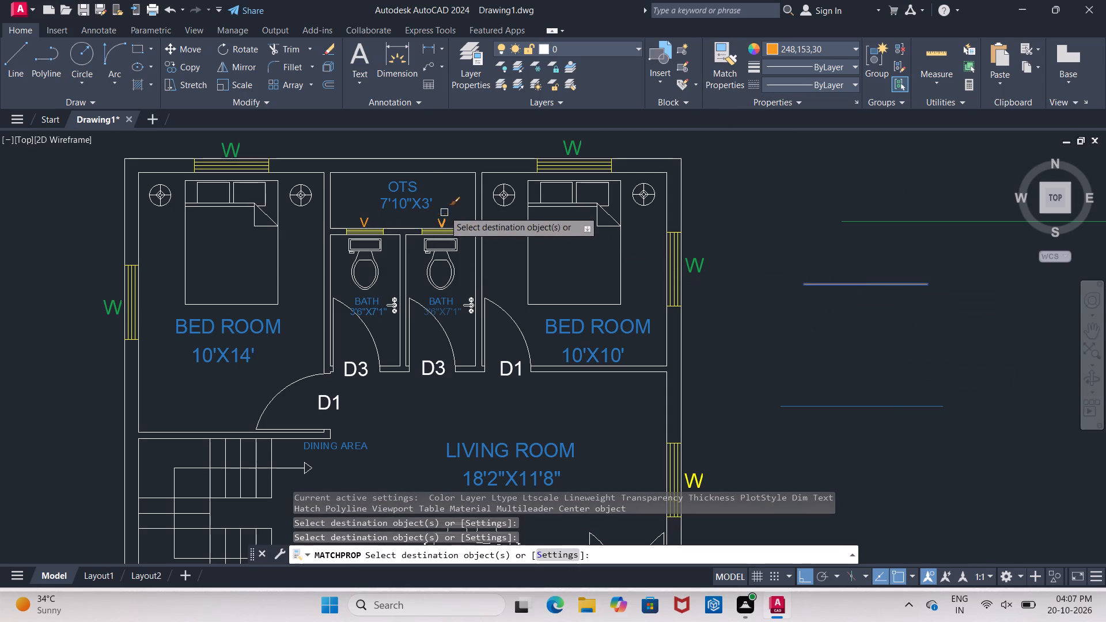
# Apply the matched orange properties to both D3 bath door labels and the D1 labels of the two bedrooms flanking the baths.
pyautogui.scroll(-2, 418, 182)
pyautogui.scroll(2, 453, 263)
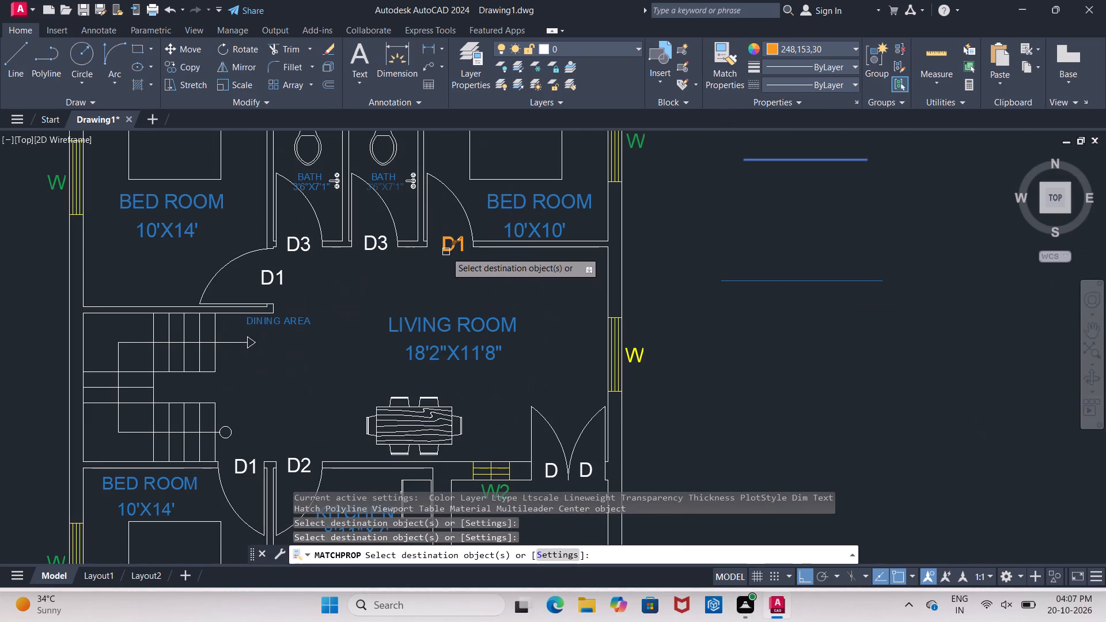
pyautogui.click(446, 252)
pyautogui.click(378, 249)
pyautogui.click(303, 249)
pyautogui.click(279, 275)
# Apply the matched orange properties to the D1 and D2 labels near the kitchen and both D labels at the double door.
pyautogui.scroll(-2, 291, 272)
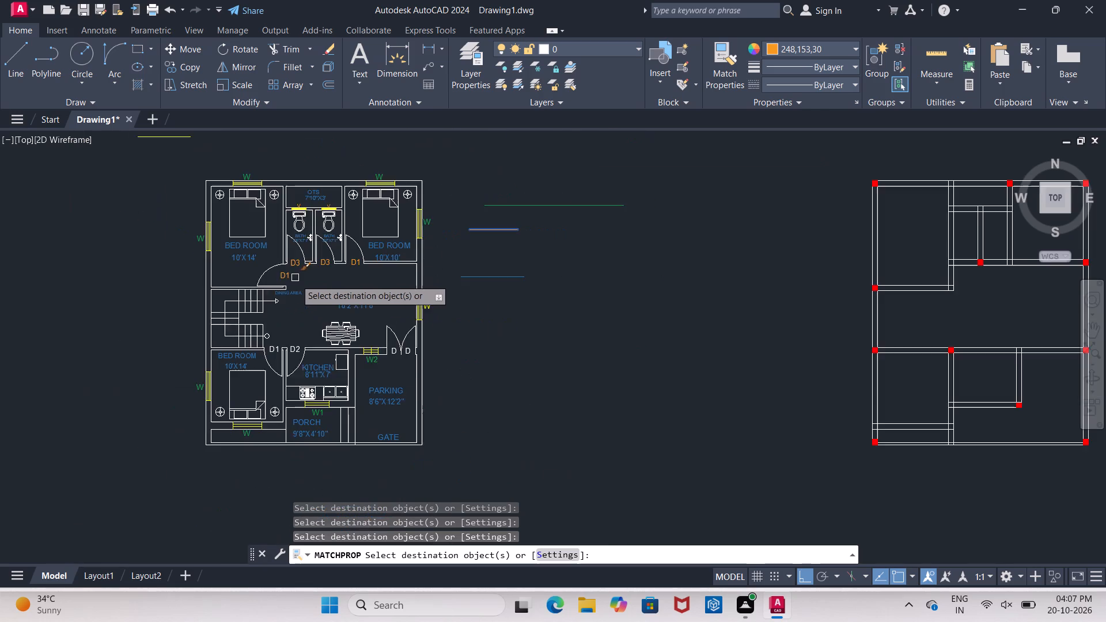
pyautogui.scroll(3, 257, 373)
pyautogui.click(321, 294)
pyautogui.click(397, 288)
pyautogui.scroll(-2, 402, 256)
pyautogui.scroll(2, 581, 264)
pyautogui.click(521, 289)
pyautogui.click(582, 289)
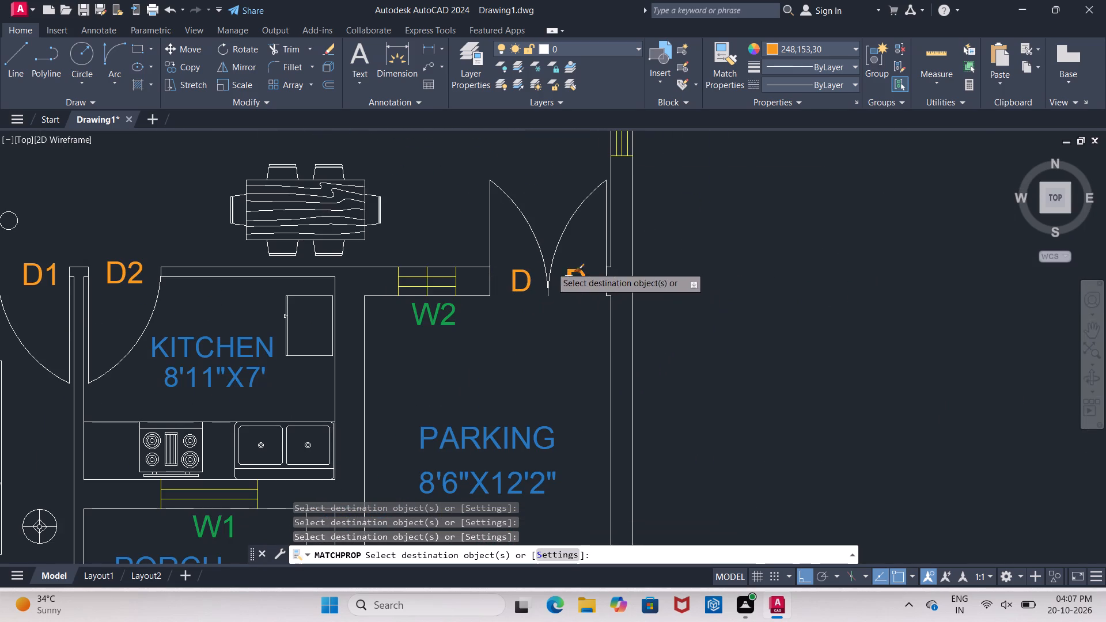
pyautogui.scroll(-3, 520, 264)
pyautogui.scroll(-1, 412, 298)
pyautogui.scroll(3, 423, 246)
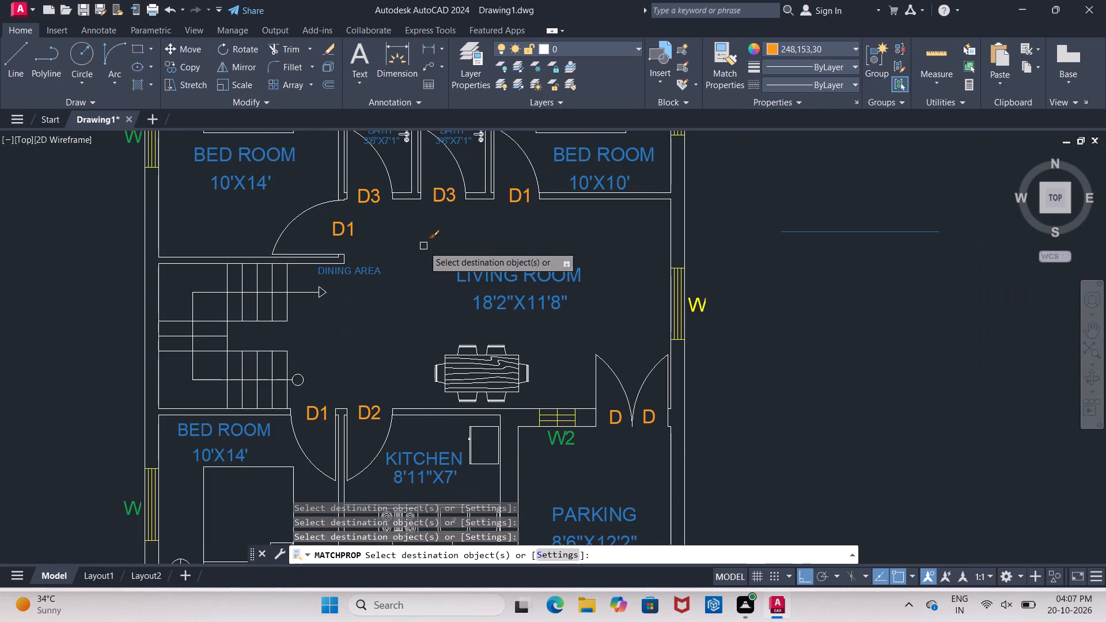
pyautogui.press('Return')
pyautogui.press('Escape')
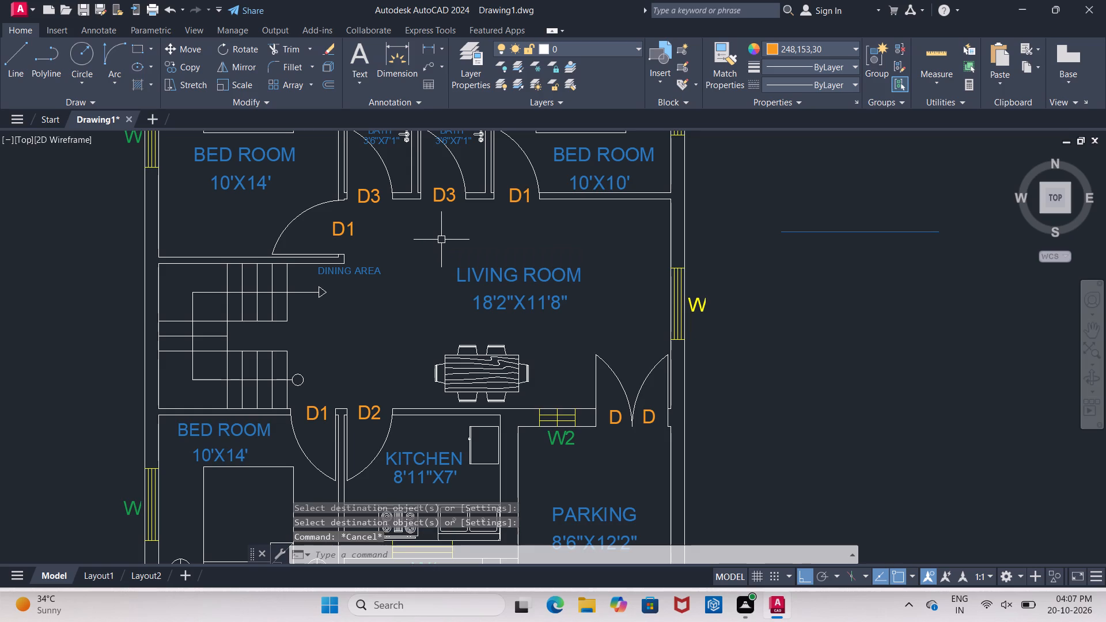
# Erase the green, orange and blue sample lines beside the plan and the yellow sample line above it.
pyautogui.scroll(-3, 438, 242)
pyautogui.scroll(2, 433, 226)
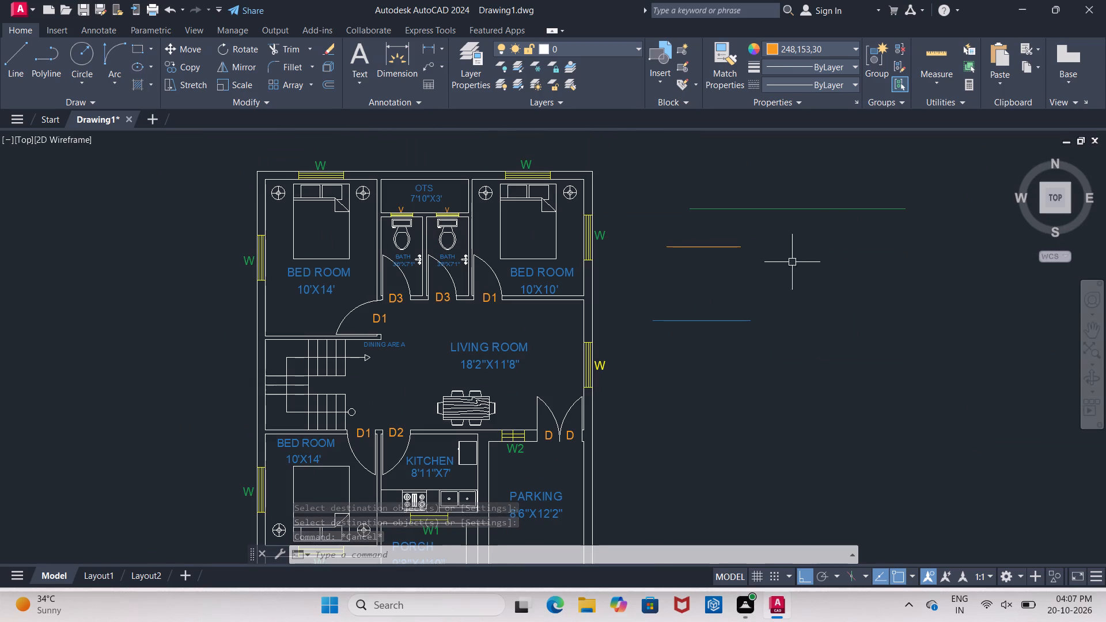
pyautogui.scroll(-1, 684, 255)
pyautogui.scroll(1, 713, 411)
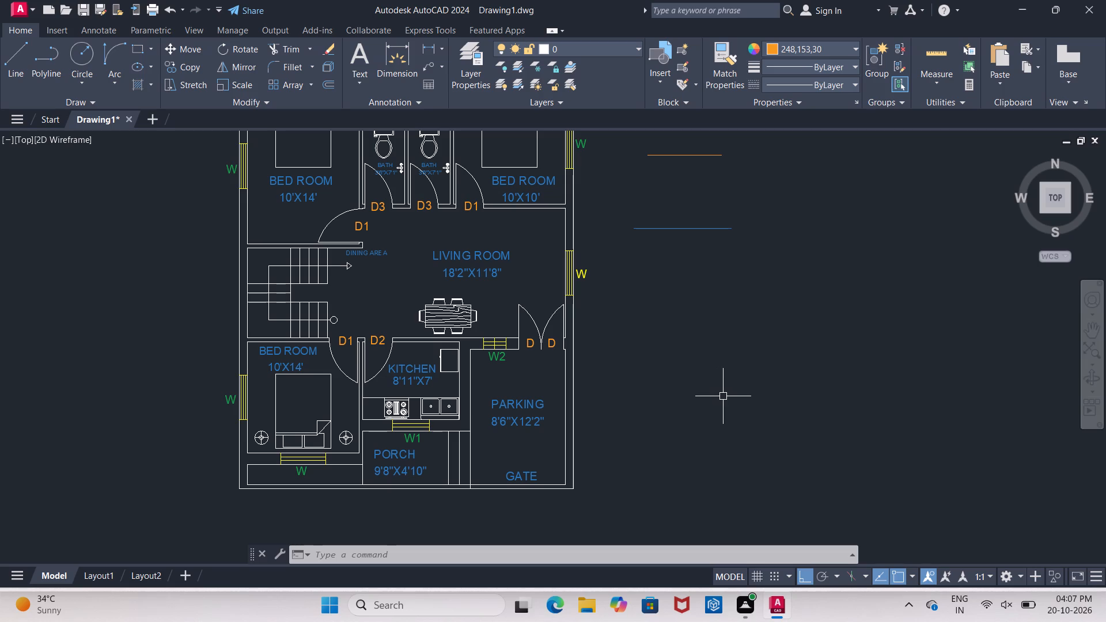
pyautogui.scroll(-1, 690, 412)
pyautogui.click(691, 290)
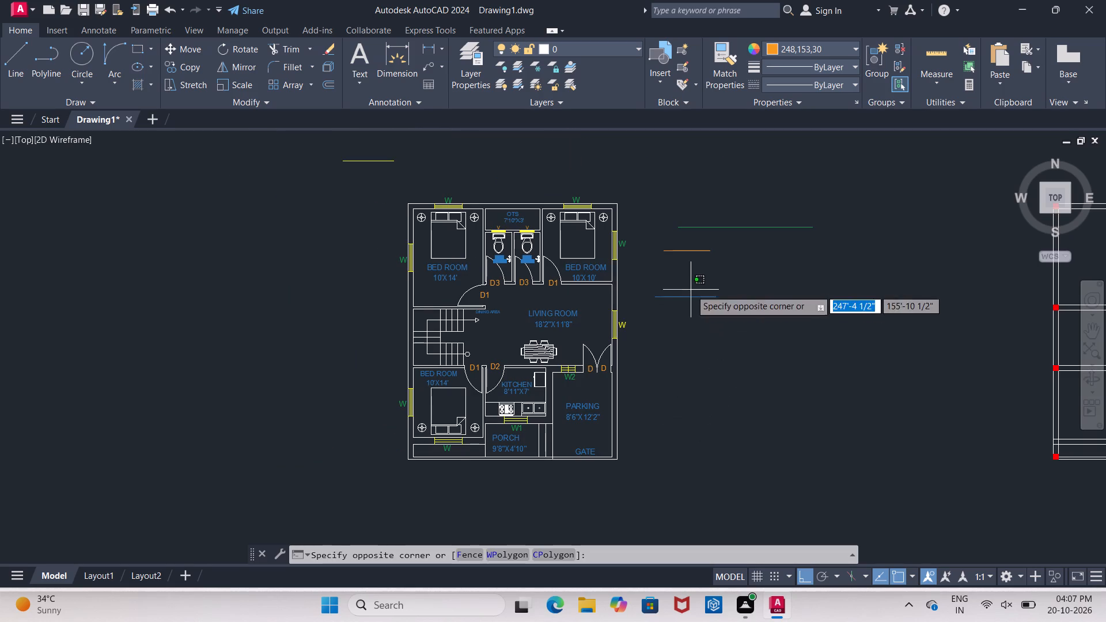
pyautogui.click(694, 312)
pyautogui.click(686, 302)
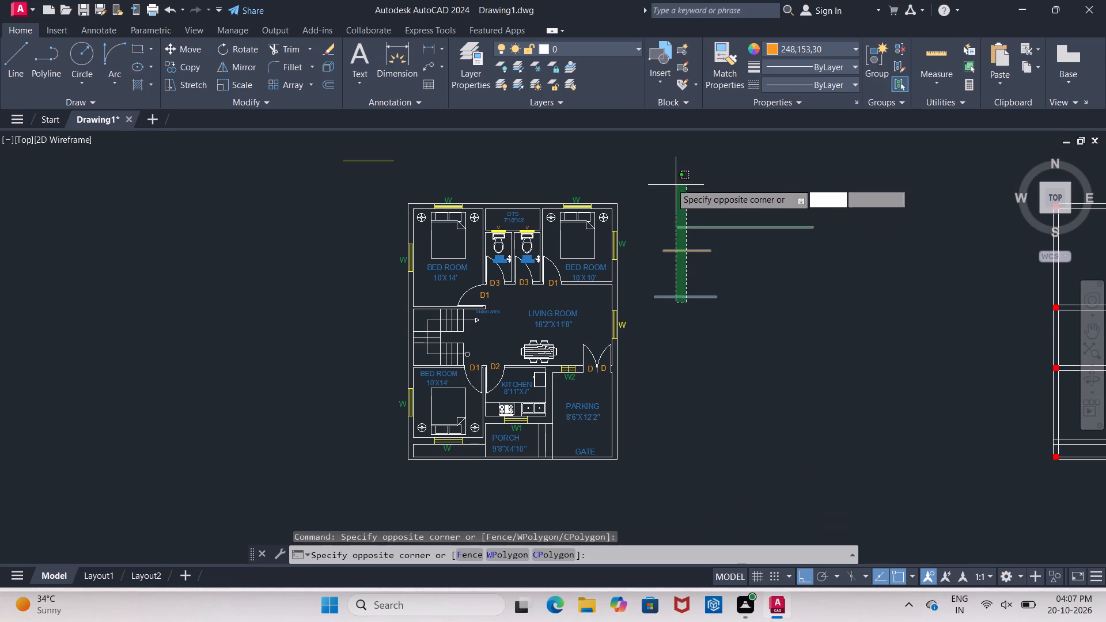
pyautogui.click(662, 180)
pyautogui.press('Delete')
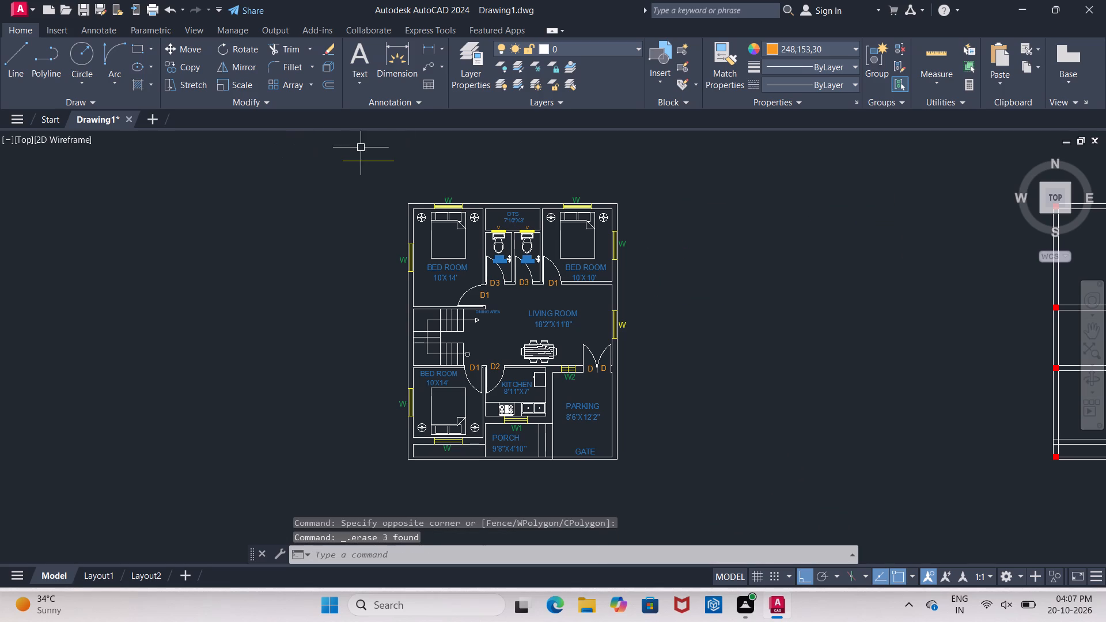
pyautogui.click(355, 162)
pyautogui.press('Delete')
# Reset the current drawing colour to ByLayer.
pyautogui.scroll(-2, 200, 172)
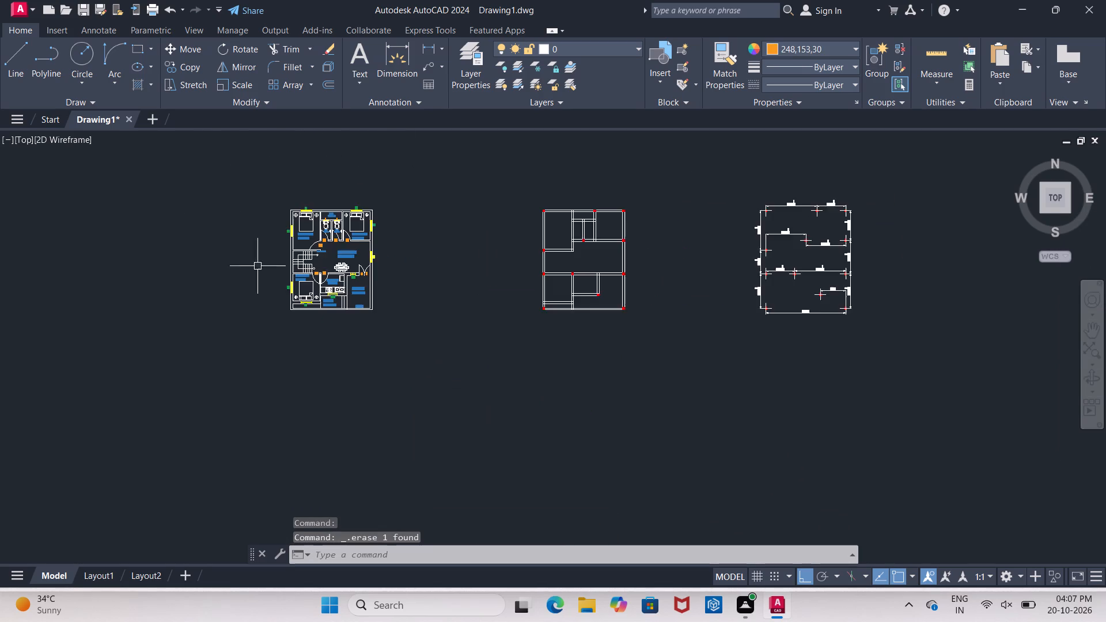
pyautogui.scroll(2, 392, 242)
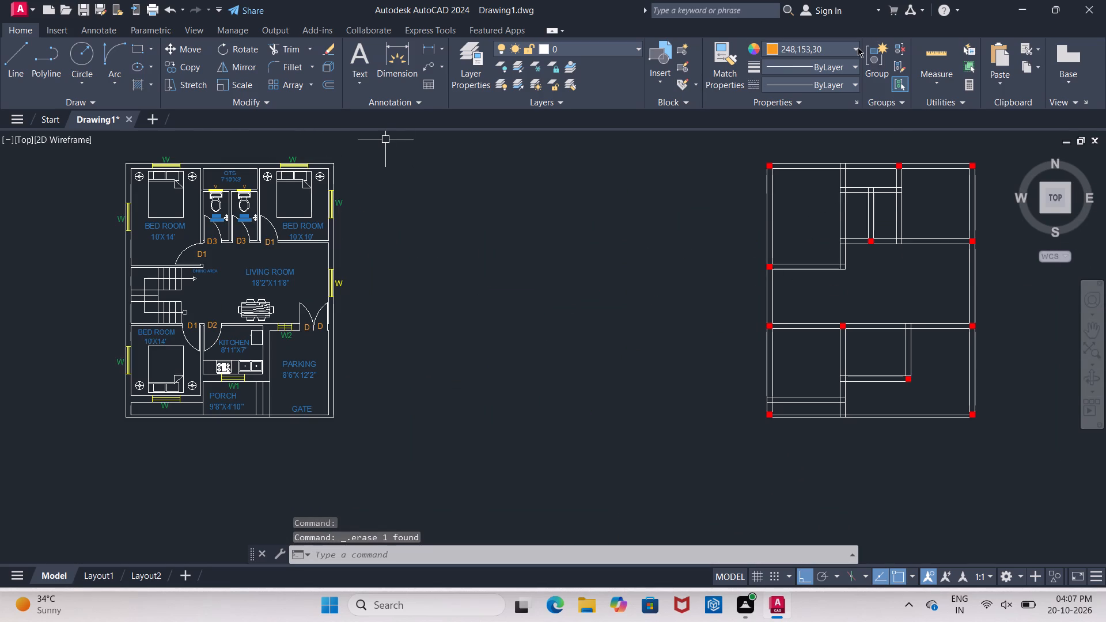
pyautogui.click(858, 47)
pyautogui.click(836, 61)
# Move the unfurnished wall plan with red columns horizontally so it sits close beside the furnished floor plan.
pyautogui.scroll(-1, 723, 174)
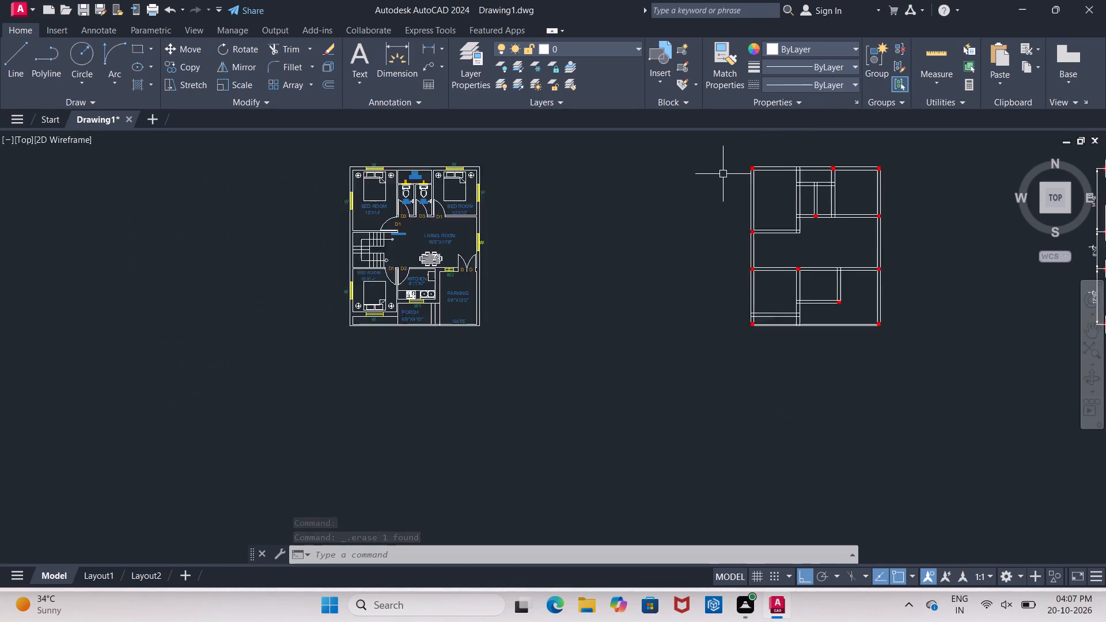
pyautogui.scroll(-2, 723, 174)
pyautogui.moveTo(723, 174); pyautogui.dragTo(722, 194, button='middle')
pyautogui.click(709, 161)
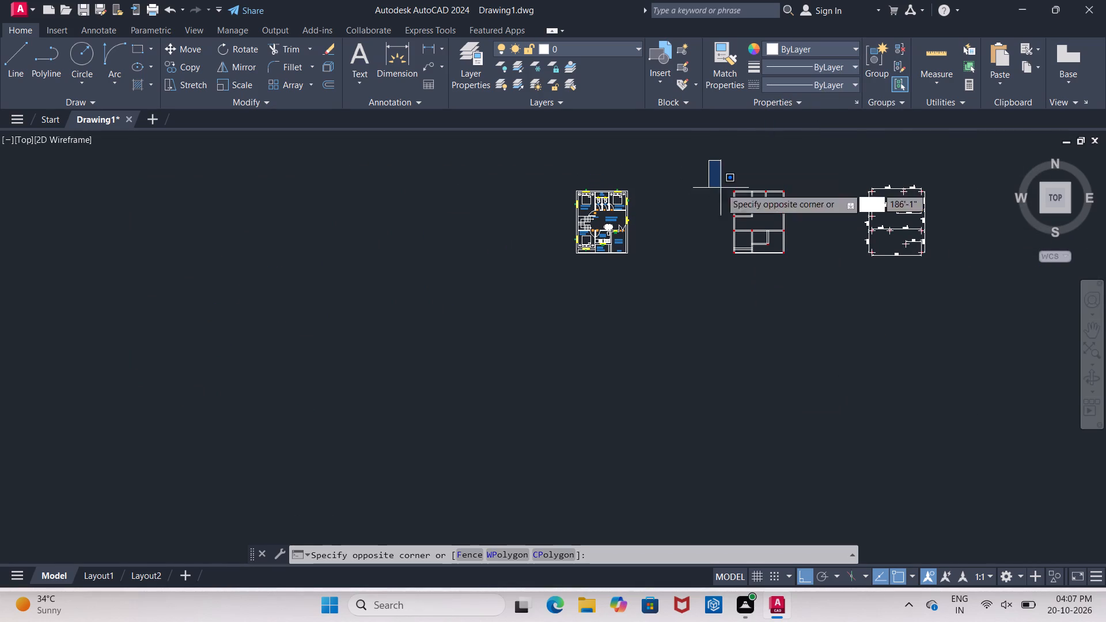
pyautogui.click(801, 281)
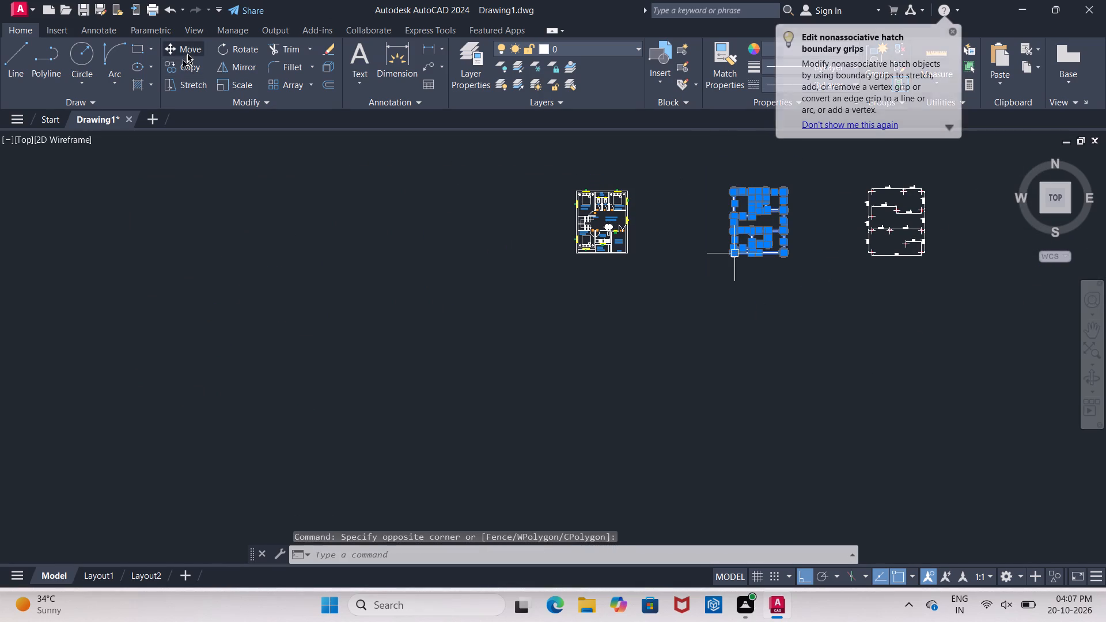
pyautogui.click(190, 48)
pyautogui.scroll(1, 585, 231)
pyautogui.scroll(2, 681, 233)
pyautogui.moveTo(702, 227); pyautogui.dragTo(672, 241, button='middle')
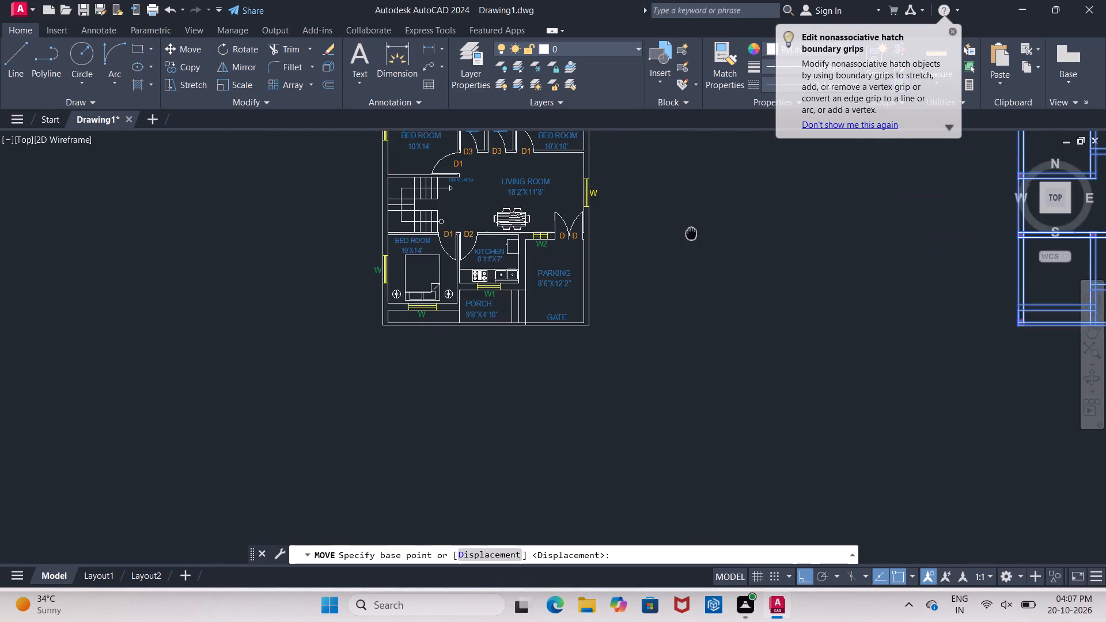
pyautogui.moveTo(672, 241); pyautogui.dragTo(521, 323, button='middle')
pyautogui.click(782, 311)
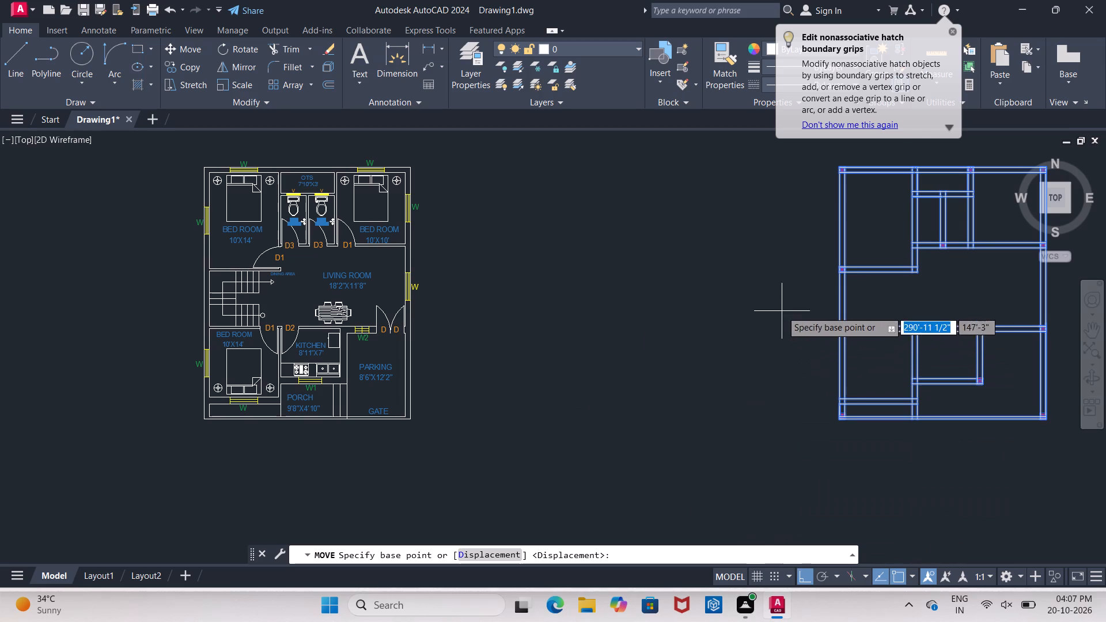
pyautogui.click(424, 329)
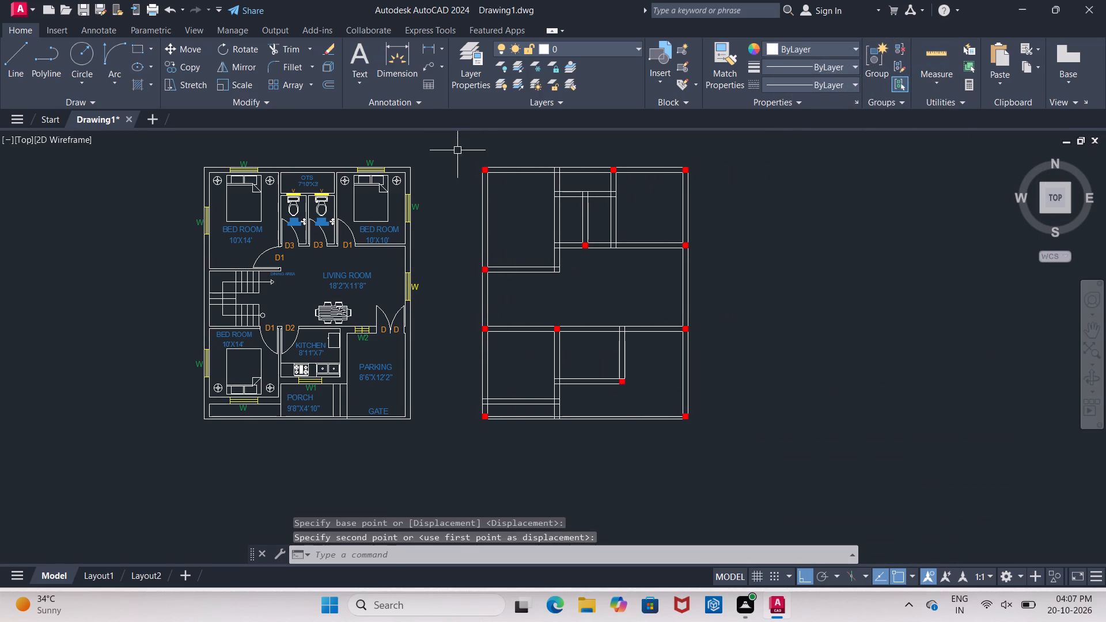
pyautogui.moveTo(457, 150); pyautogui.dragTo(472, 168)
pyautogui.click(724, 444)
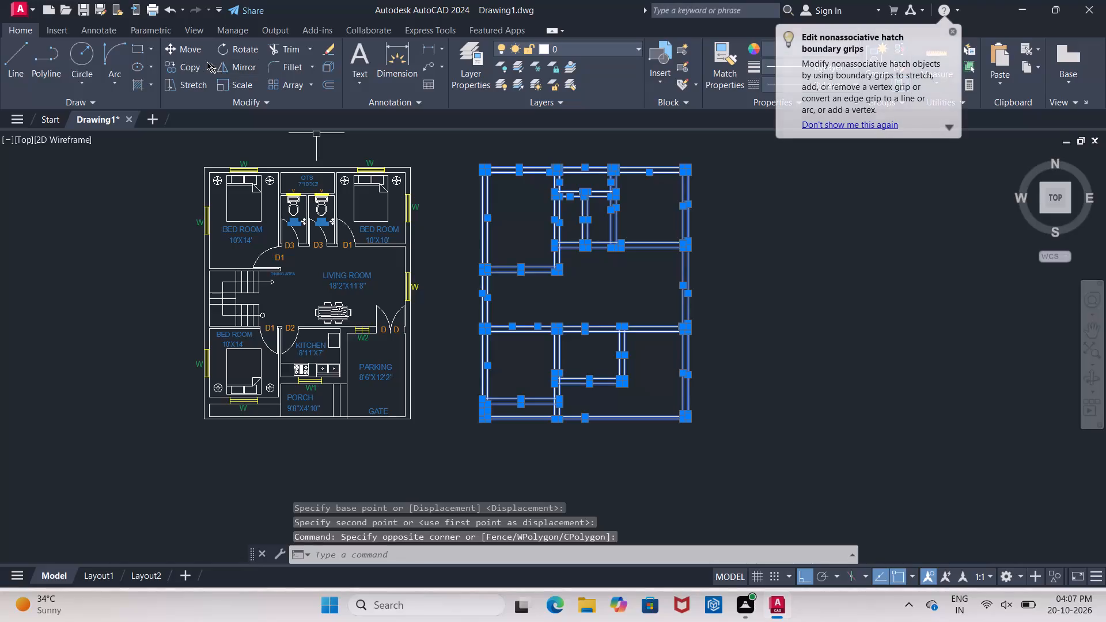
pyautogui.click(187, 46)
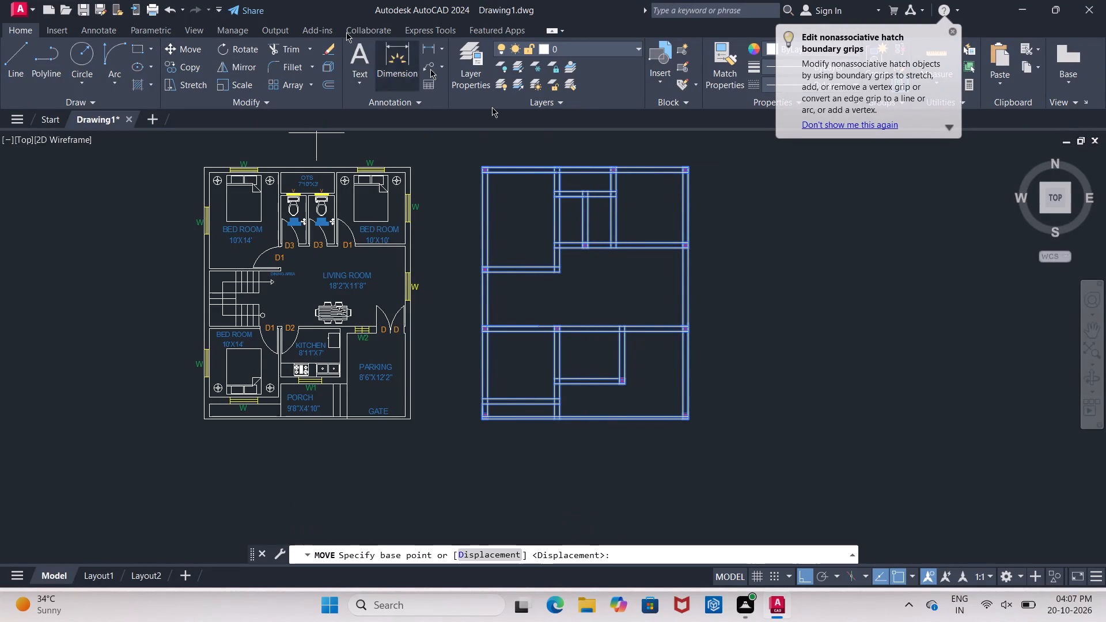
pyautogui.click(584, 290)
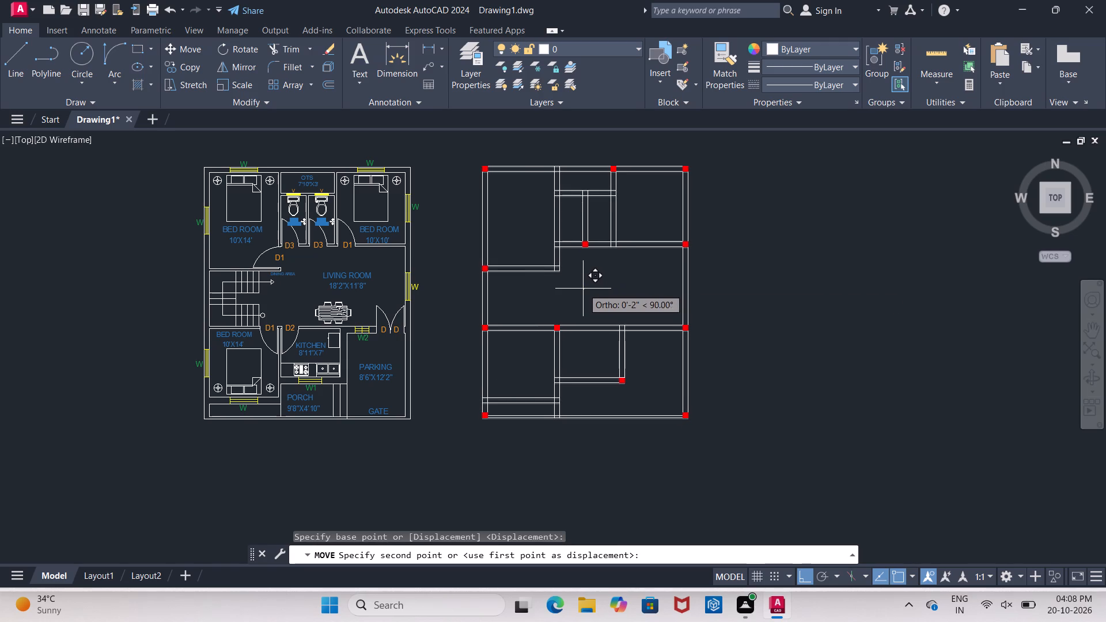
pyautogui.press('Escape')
# Move the dimensioned column layout horizontally so it sits close beside the unfurnished wall plan.
pyautogui.scroll(-3, 669, 309)
pyautogui.moveTo(798, 312); pyautogui.dragTo(675, 286, button='middle')
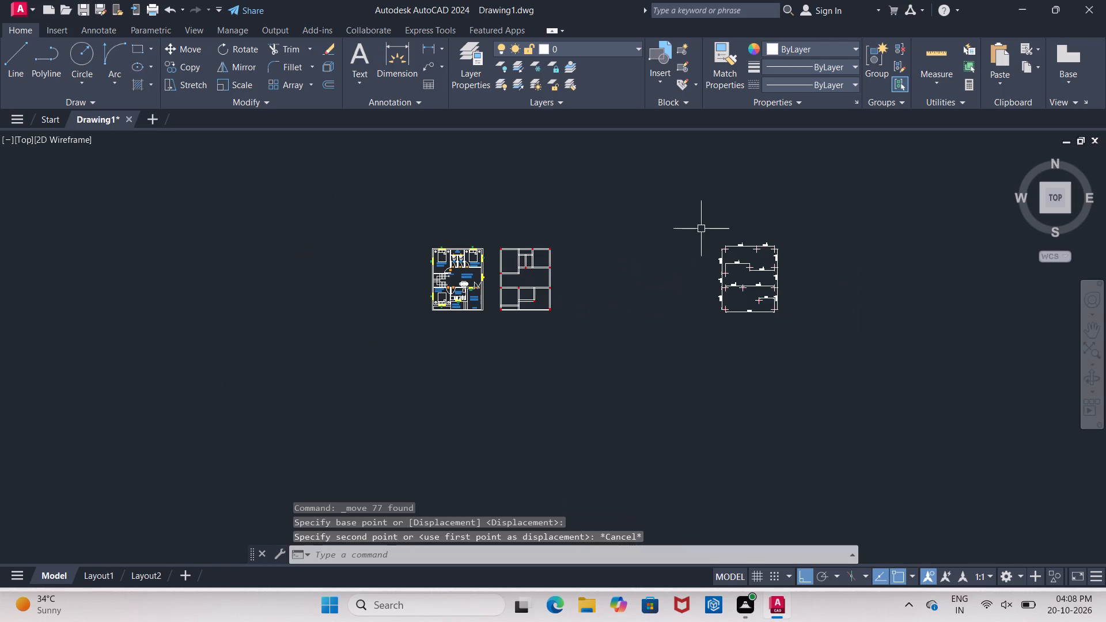
pyautogui.click(699, 214)
pyautogui.click(815, 335)
pyautogui.click(200, 52)
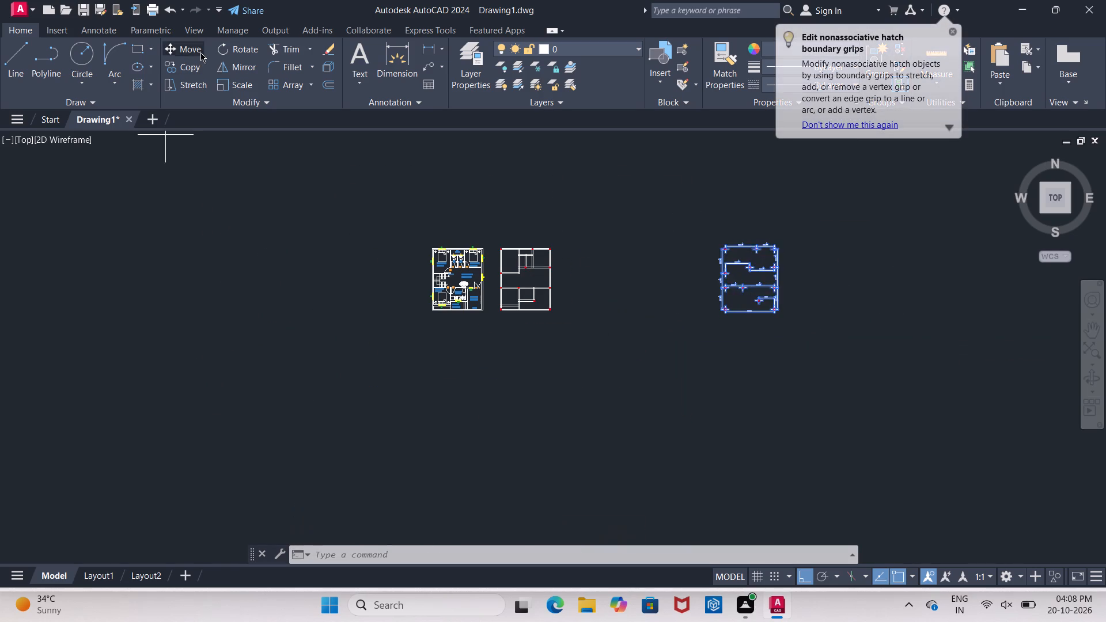
pyautogui.click(672, 279)
pyautogui.scroll(3, 571, 283)
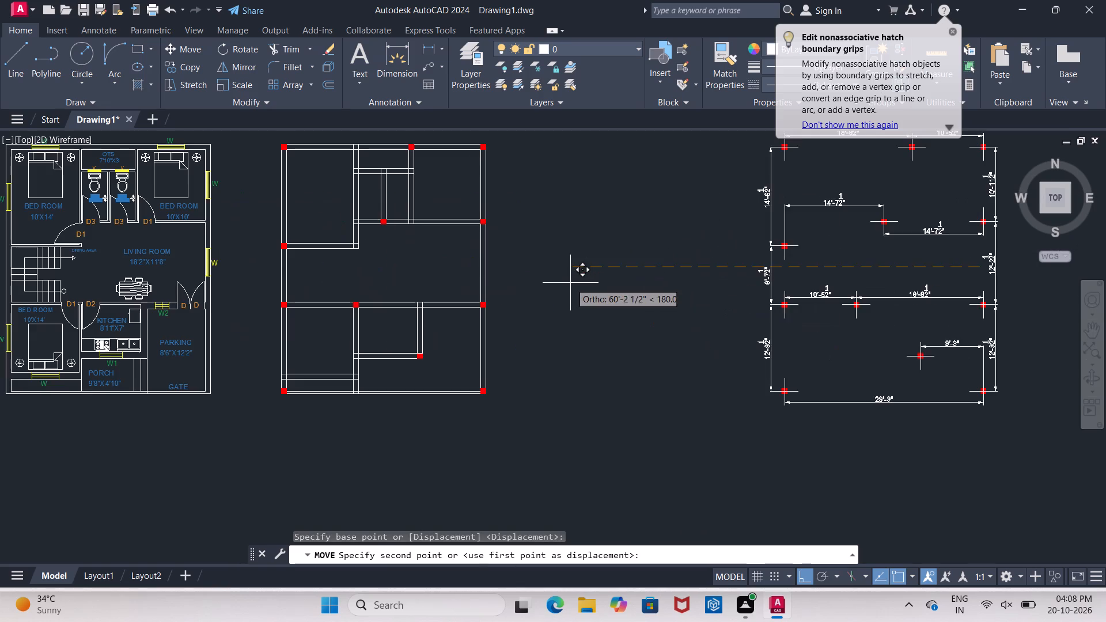
pyautogui.moveTo(570, 283); pyautogui.dragTo(567, 305, button='middle')
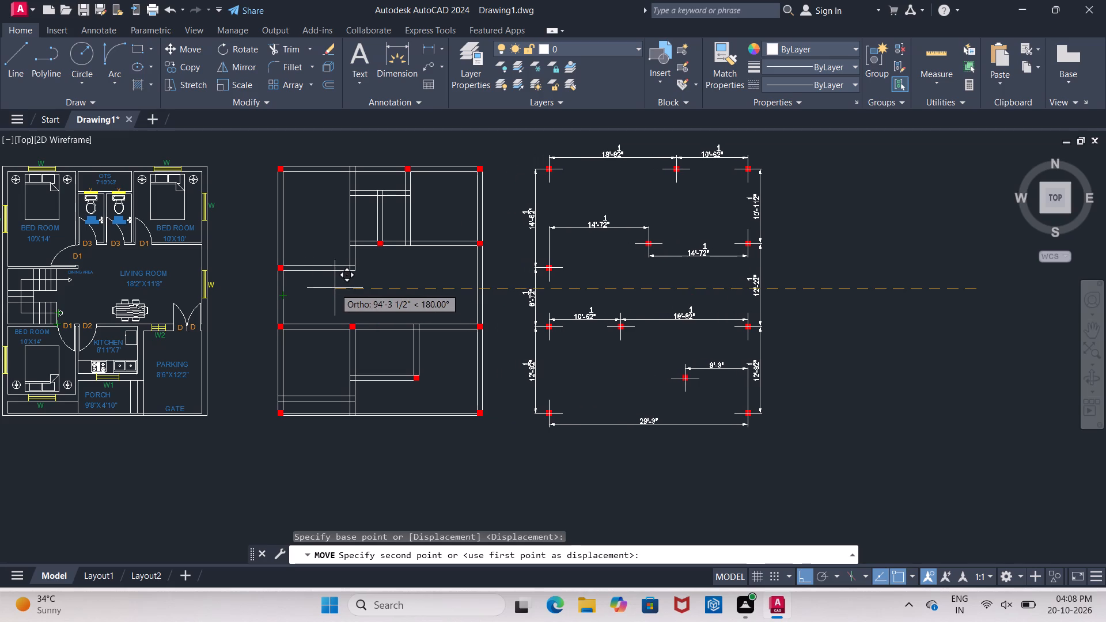
pyautogui.click(366, 288)
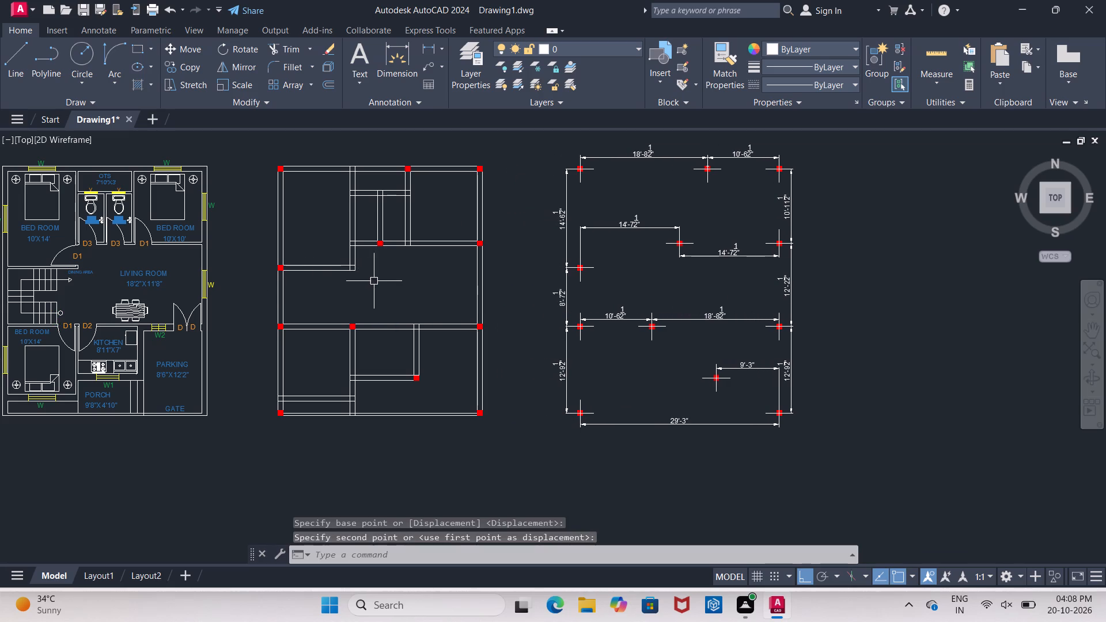
# Move the BED ROOM label of the 10'X14' bedroom beside the baths to the empty space above the furnished plan, with Ortho off.
pyautogui.scroll(-1, 450, 299)
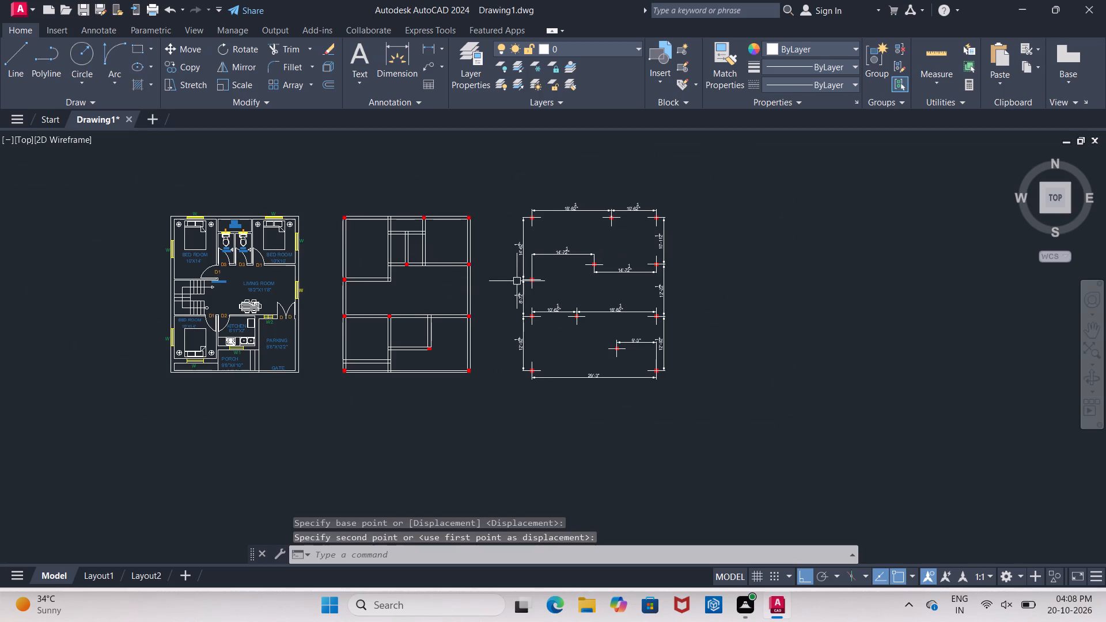
pyautogui.scroll(1, 222, 212)
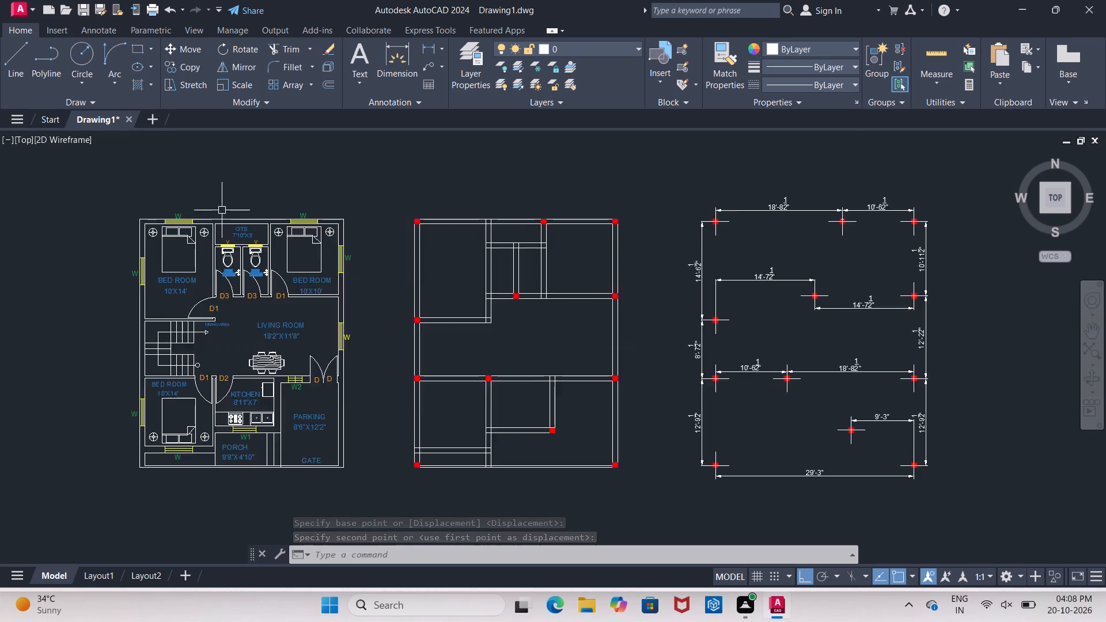
pyautogui.scroll(2, 222, 210)
pyautogui.click(123, 390)
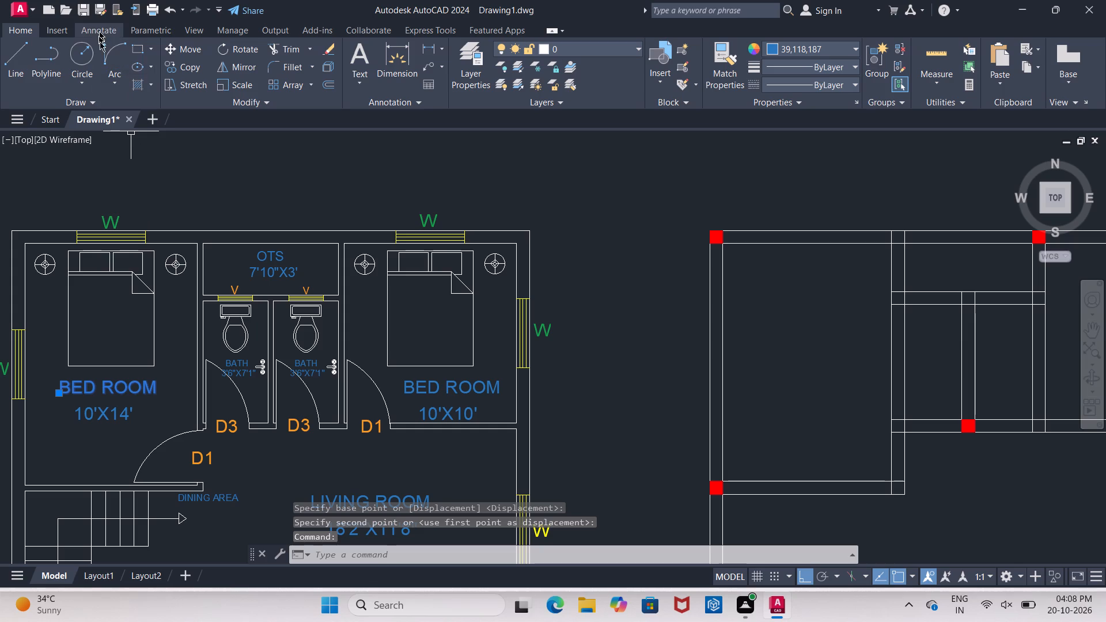
pyautogui.click(172, 47)
pyautogui.click(96, 385)
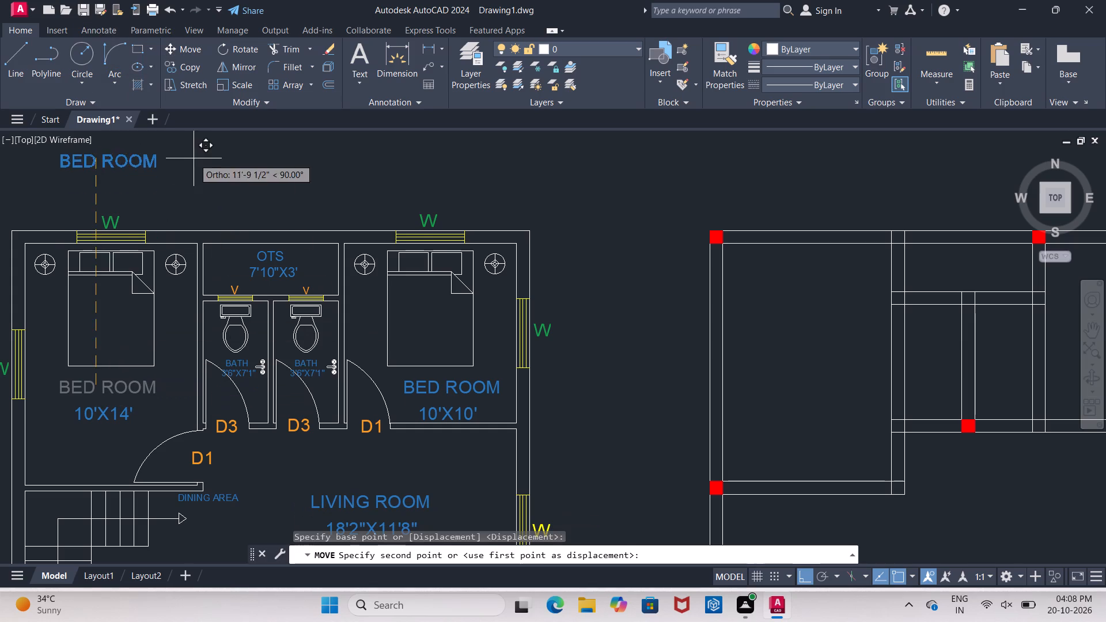
pyautogui.moveTo(202, 170); pyautogui.dragTo(203, 202, button='middle')
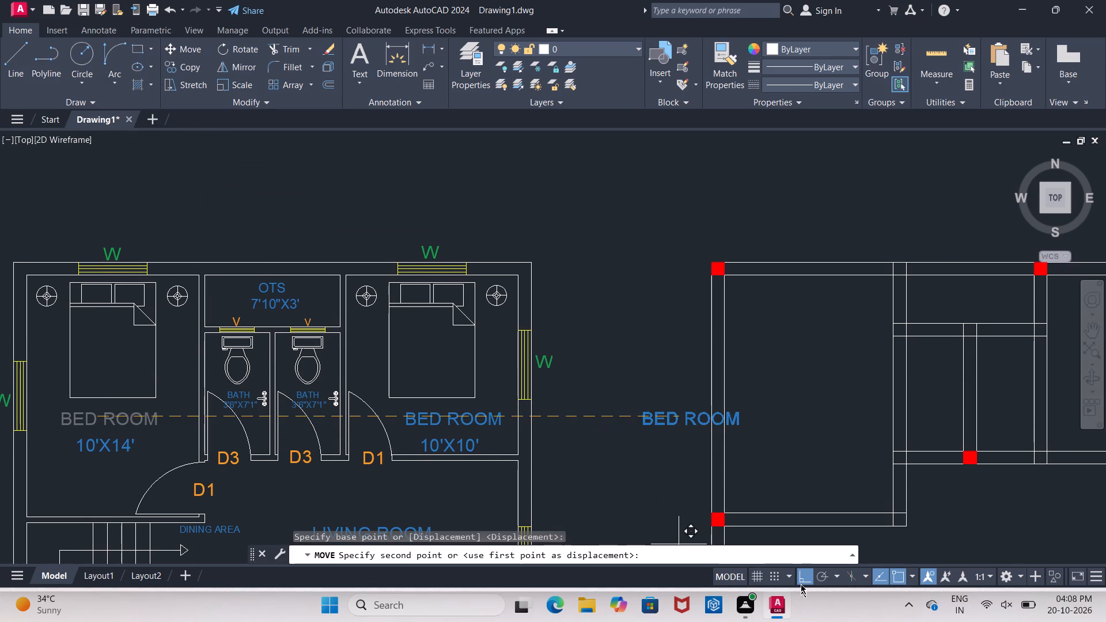
pyautogui.click(801, 581)
pyautogui.moveTo(581, 401); pyautogui.dragTo(607, 496, button='middle')
pyautogui.scroll(-2, 531, 407)
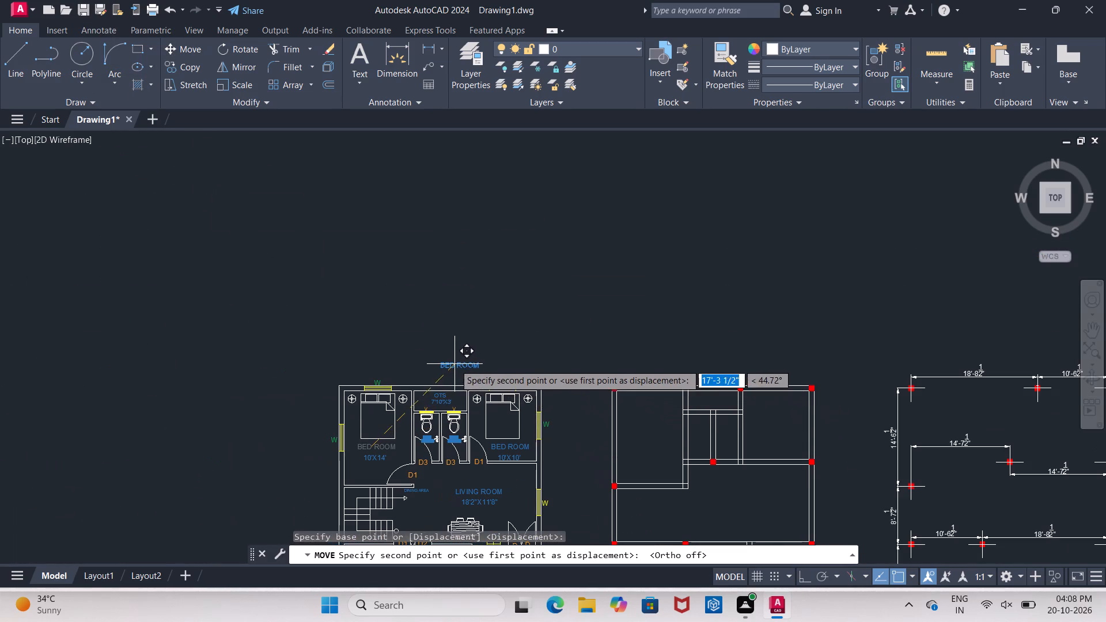
pyautogui.click(438, 343)
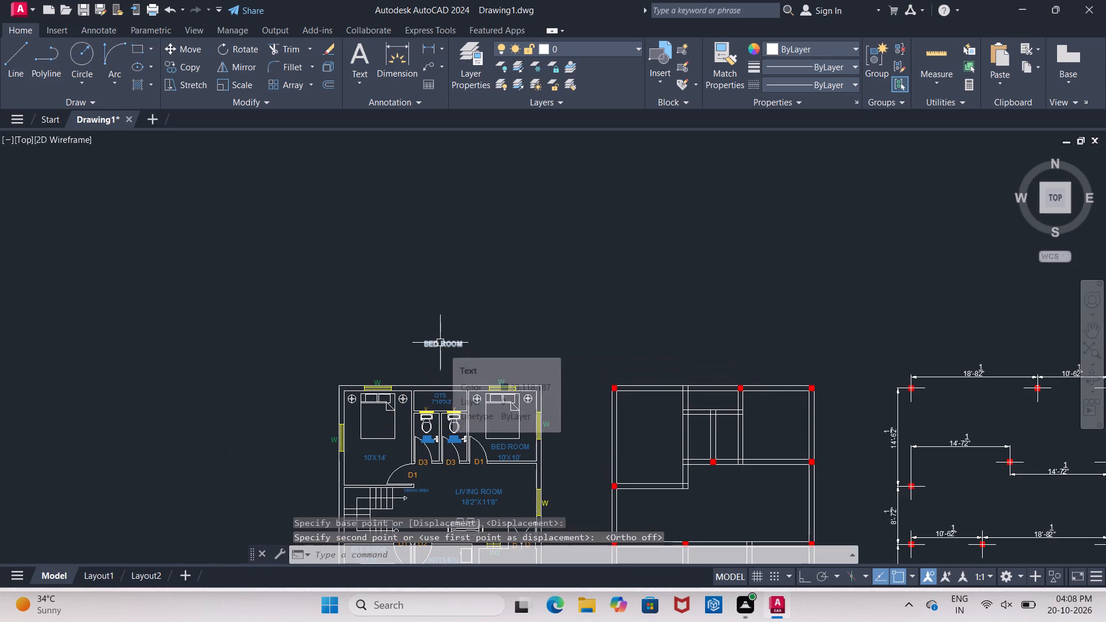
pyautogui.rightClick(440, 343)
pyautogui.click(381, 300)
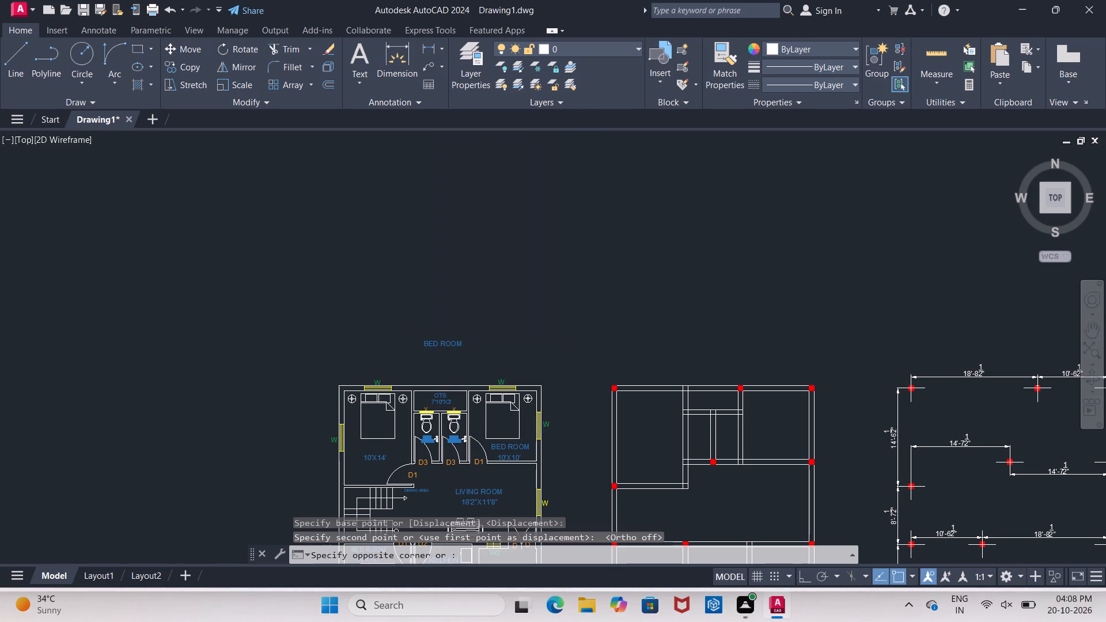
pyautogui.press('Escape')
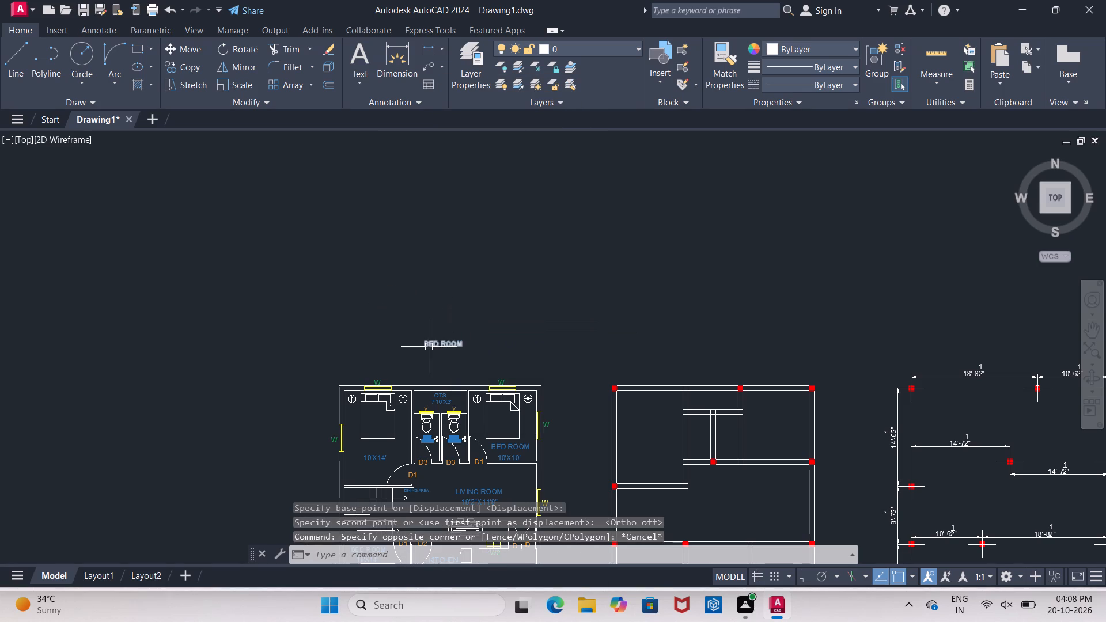
# Set the text height of the BED ROOM label above the furnished plan to 1'.
pyautogui.click(429, 347)
pyautogui.rightClick(427, 345)
pyautogui.click(493, 562)
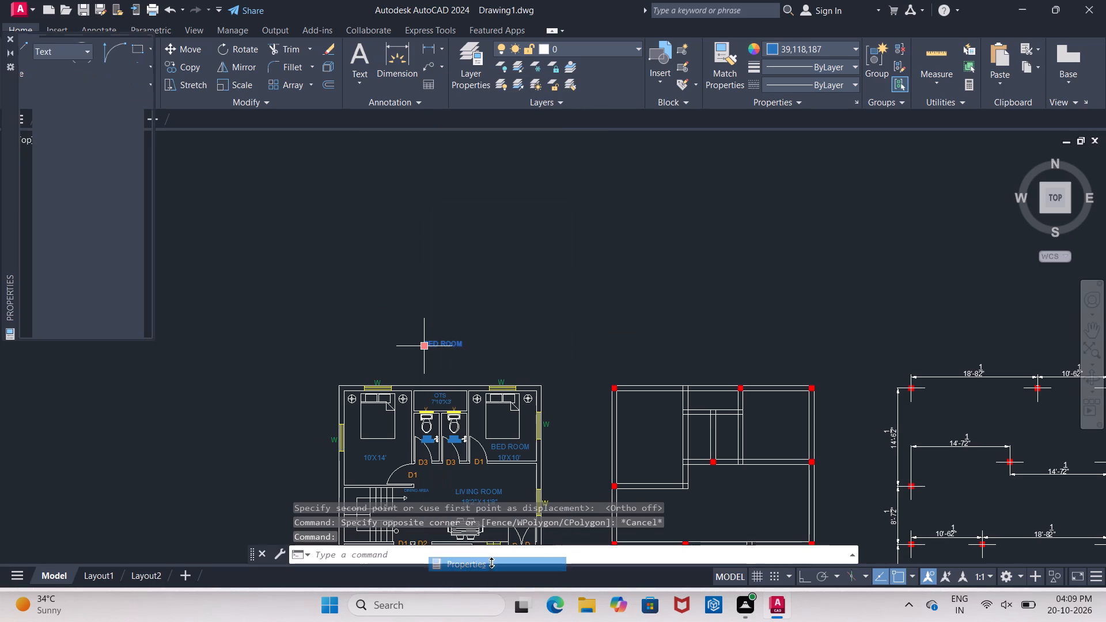
pyautogui.click(105, 328)
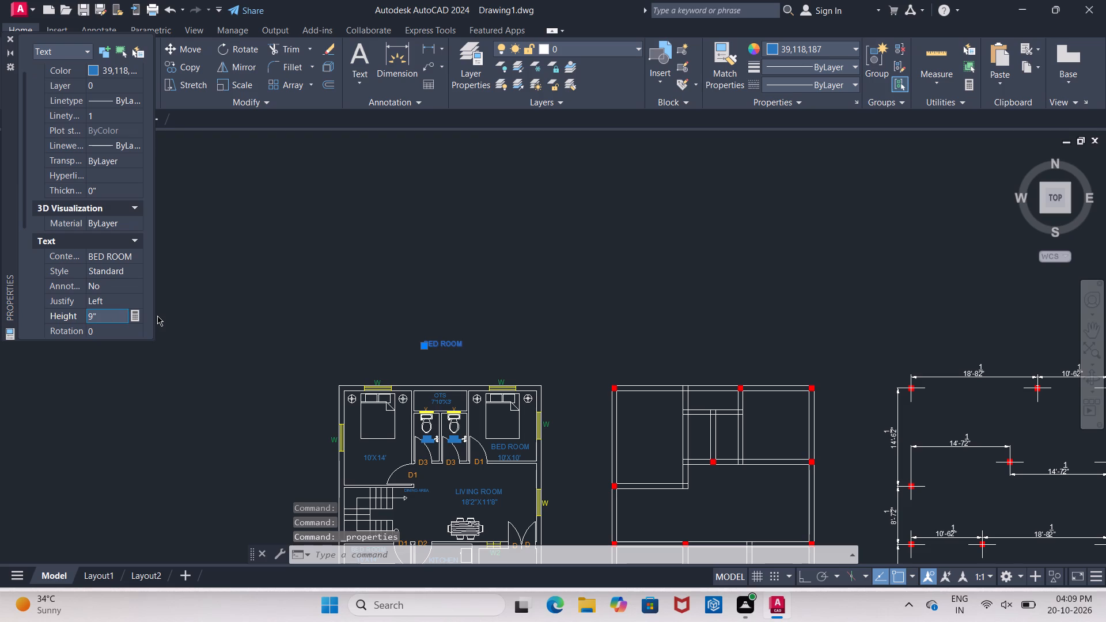
pyautogui.click(108, 315)
pyautogui.press('BackSpace')
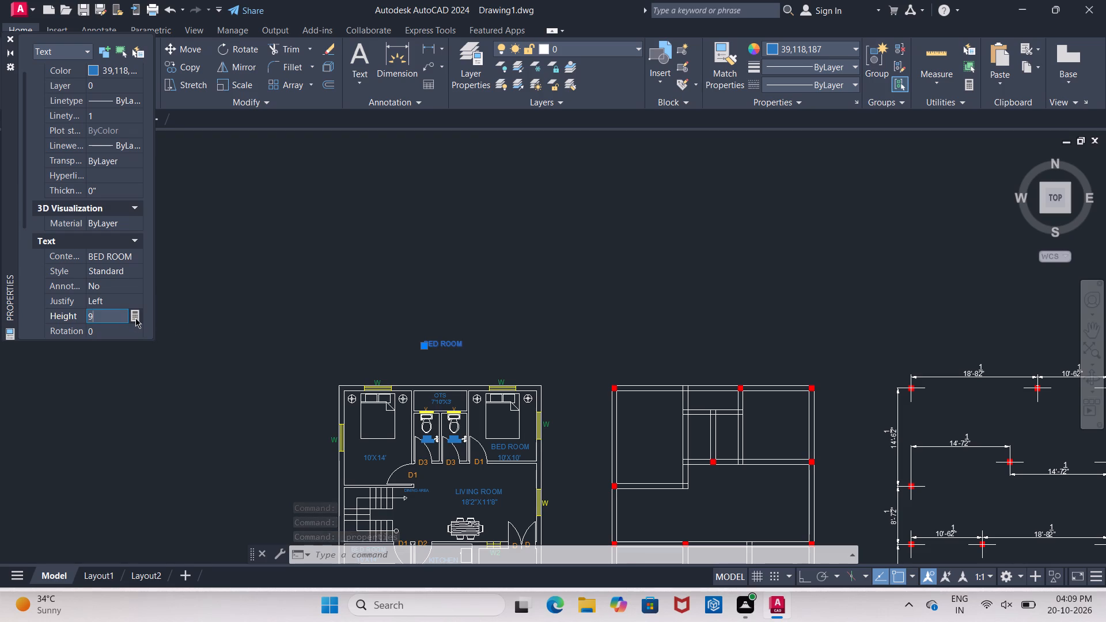
pyautogui.press('BackSpace')
pyautogui.write("1'")
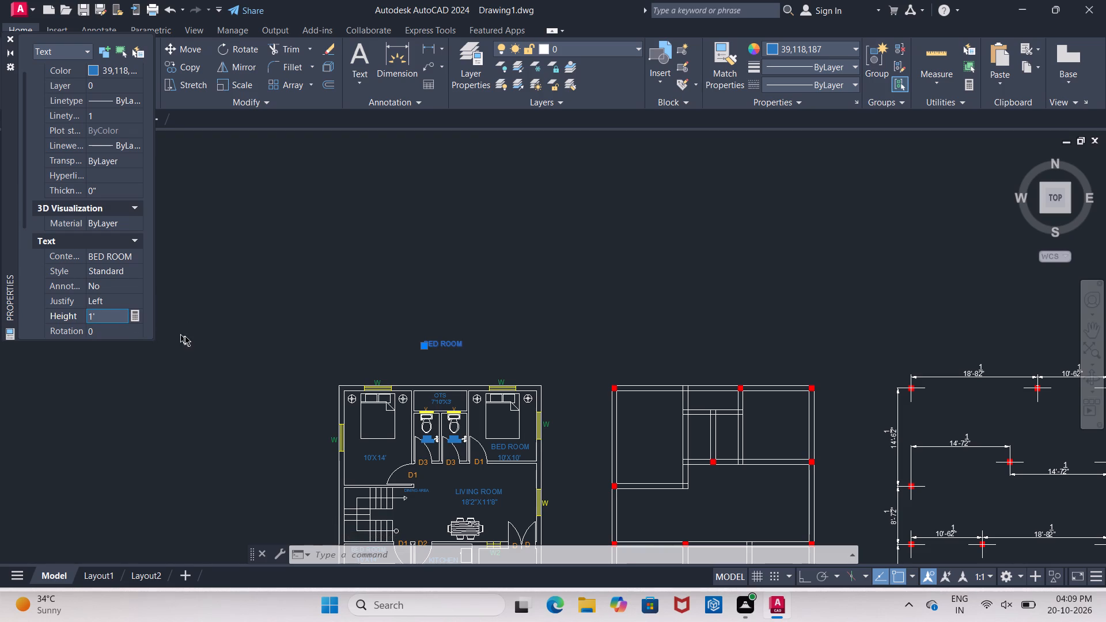
pyautogui.click(323, 259)
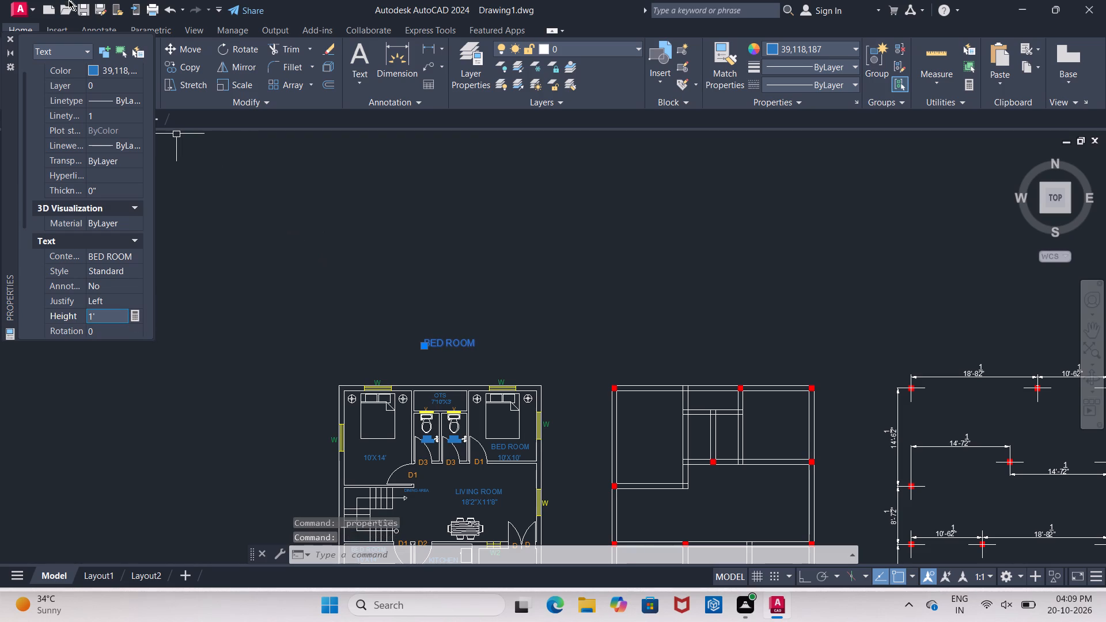
pyautogui.click(5, 37)
# Draw a sloping sample line in the ByLayer colour above the relocated BED ROOM label.
pyautogui.click(458, 340)
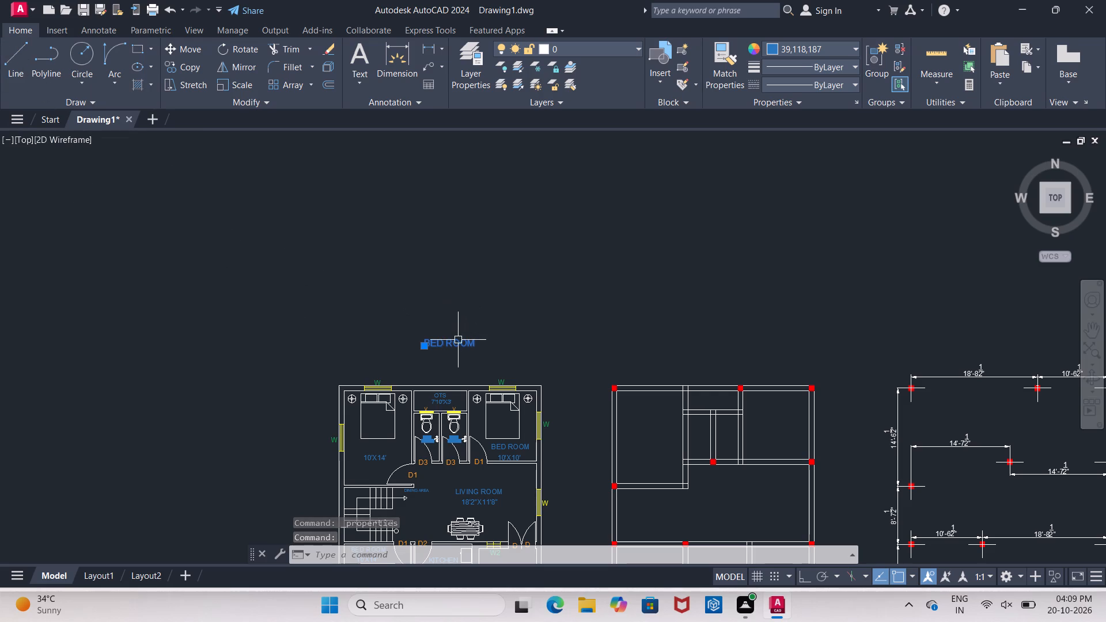
pyautogui.click(457, 347)
pyautogui.click(7, 59)
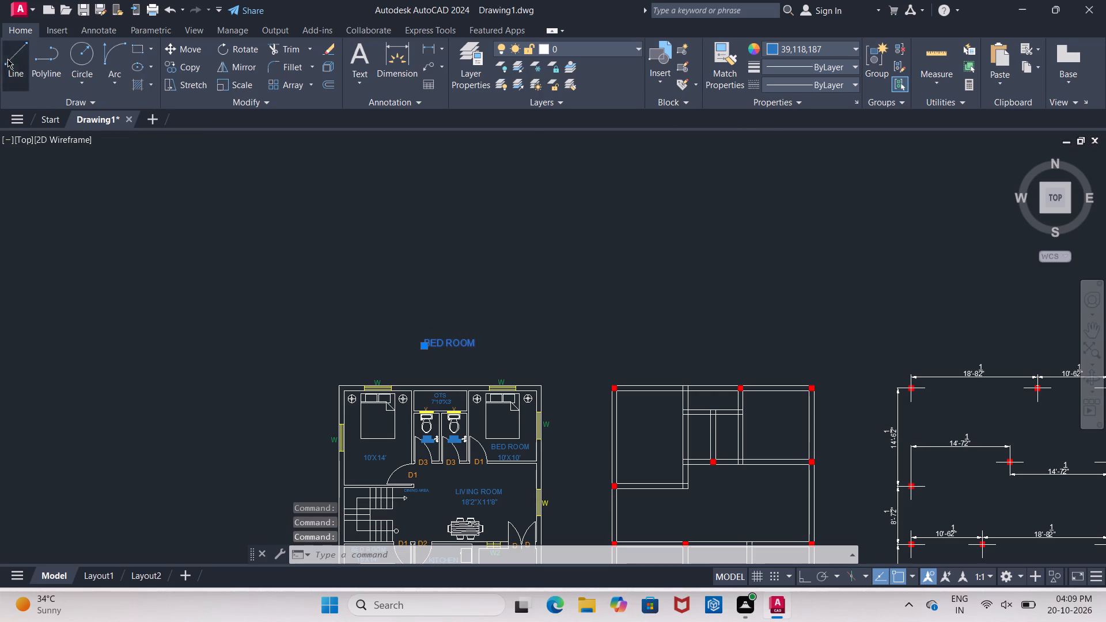
pyautogui.click(373, 260)
pyautogui.click(537, 241)
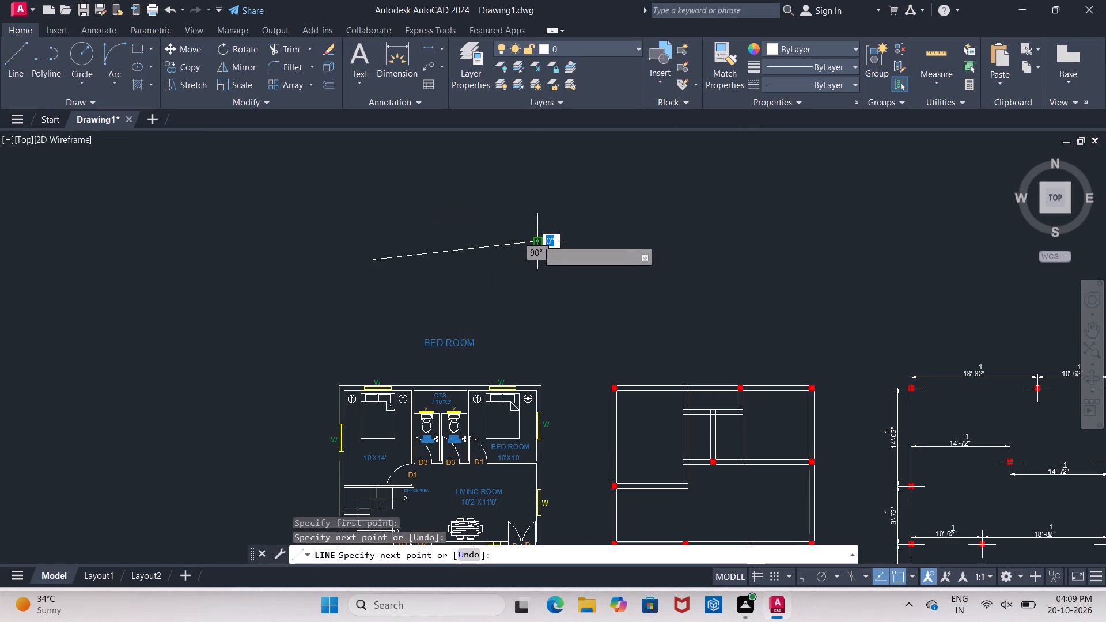
pyautogui.press('Escape')
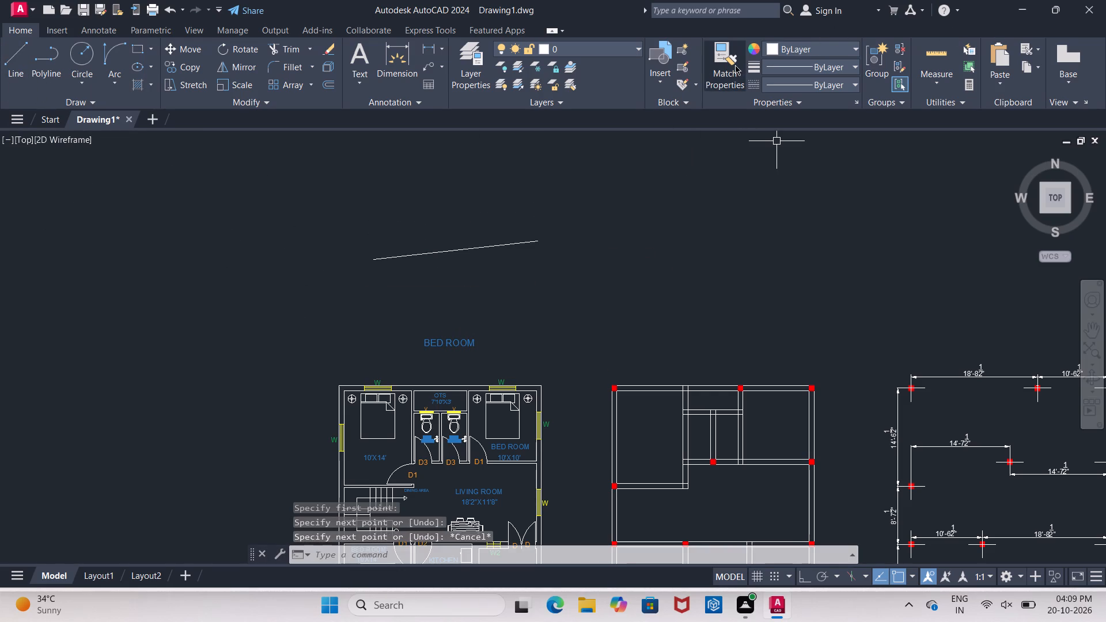
# Match the sample line's ByLayer properties onto the BED ROOM label above the furnished plan.
pyautogui.click(735, 65)
pyautogui.click(522, 242)
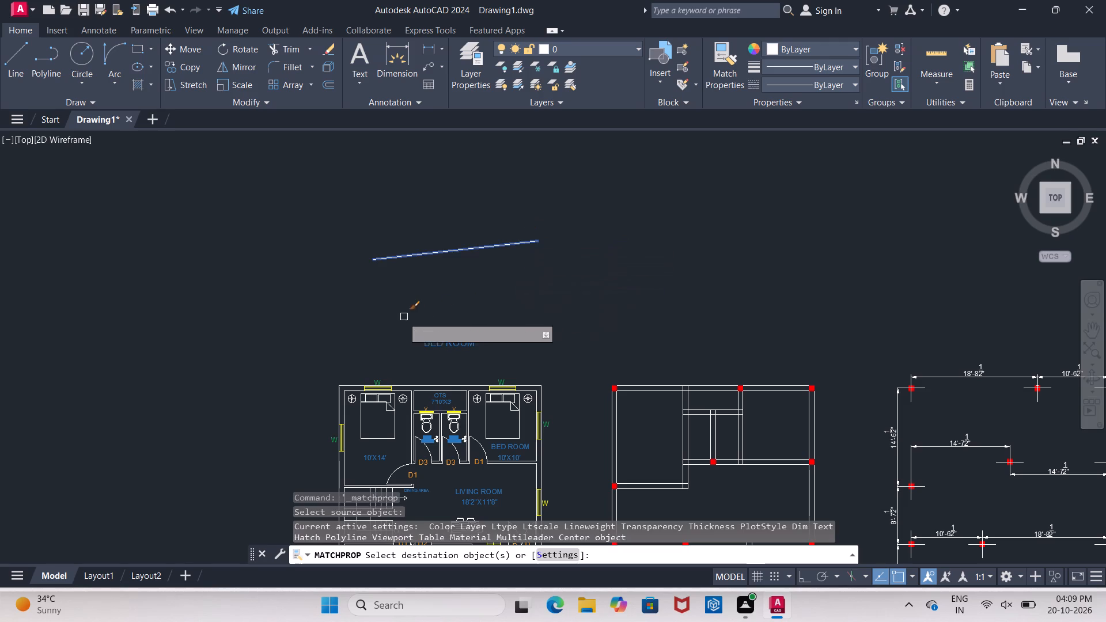
pyautogui.click(389, 325)
pyautogui.click(493, 352)
pyautogui.press('Escape')
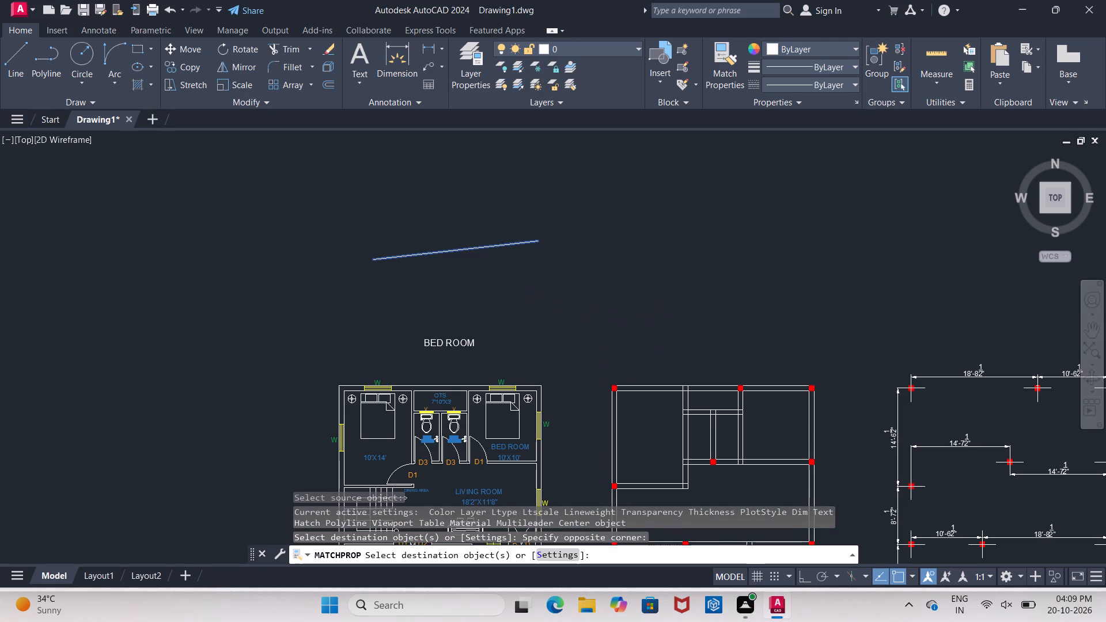
# Erase the sloping sample line above the BED ROOM label.
pyautogui.click(464, 252)
pyautogui.press('Delete')
pyautogui.scroll(1, 458, 359)
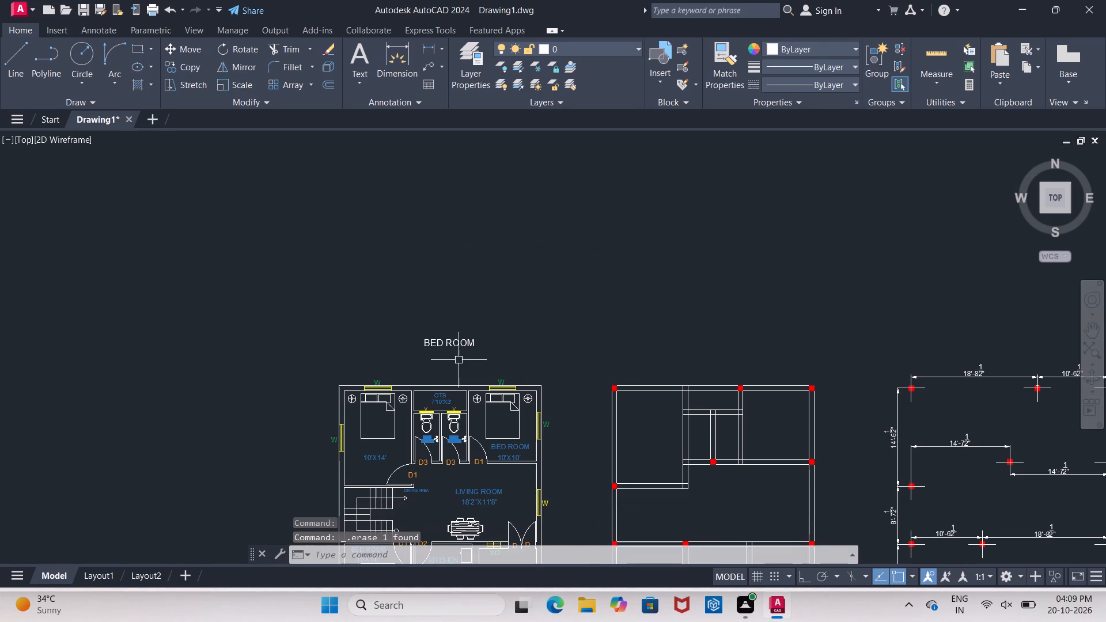
# Change the text of the BED ROOM label above the furnished plan to PLAN.
pyautogui.scroll(1, 458, 359)
pyautogui.rightClick(441, 332)
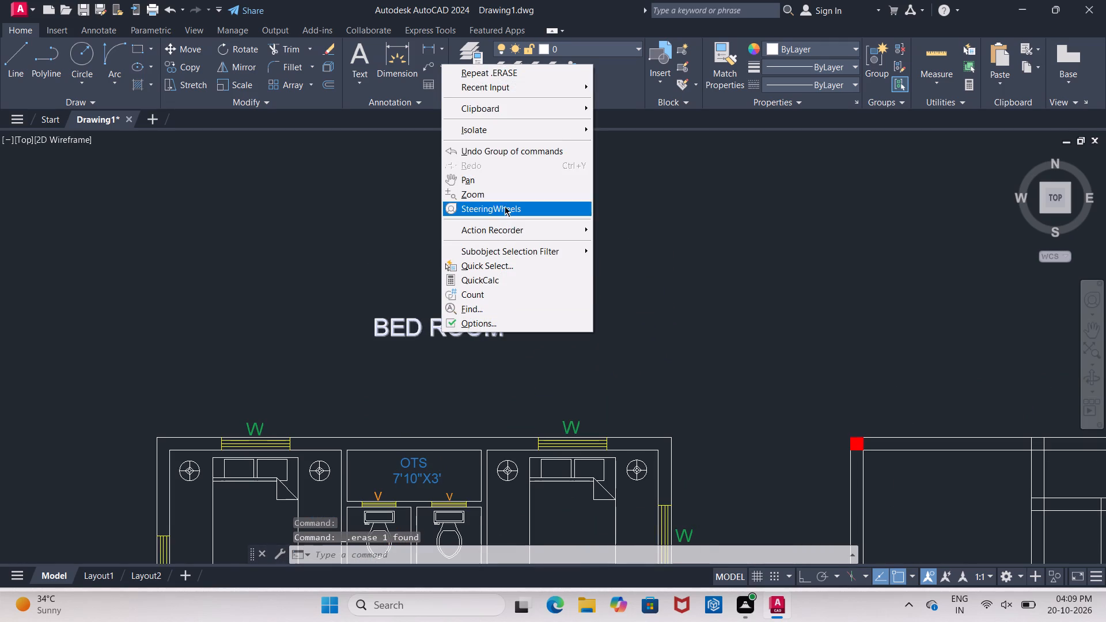
pyautogui.click(312, 287)
pyautogui.doubleClick(532, 342)
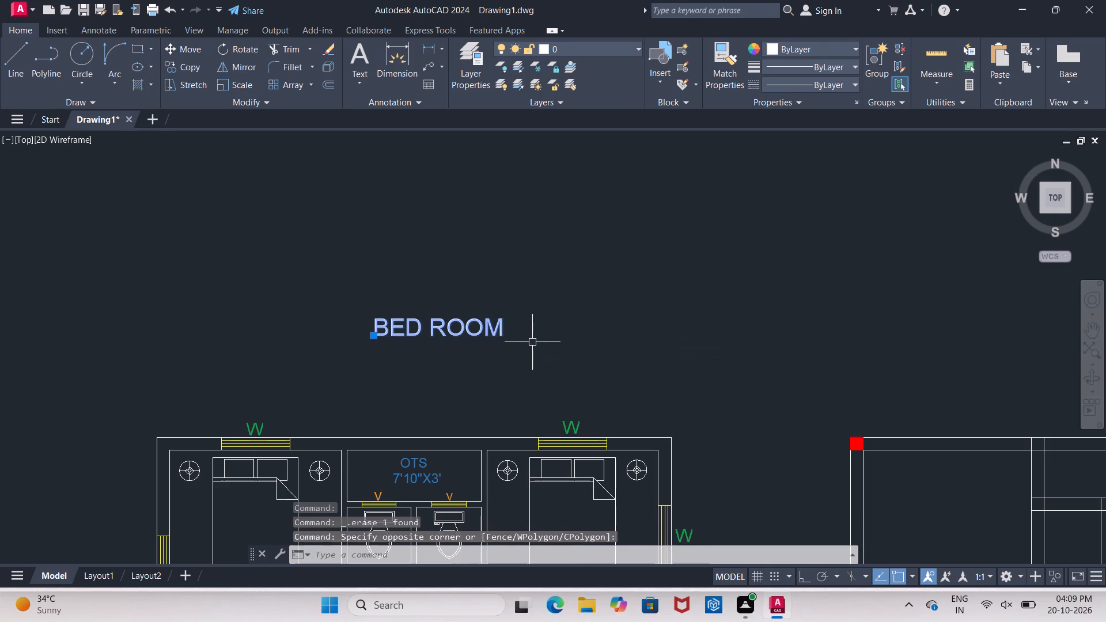
pyautogui.rightClick(532, 342)
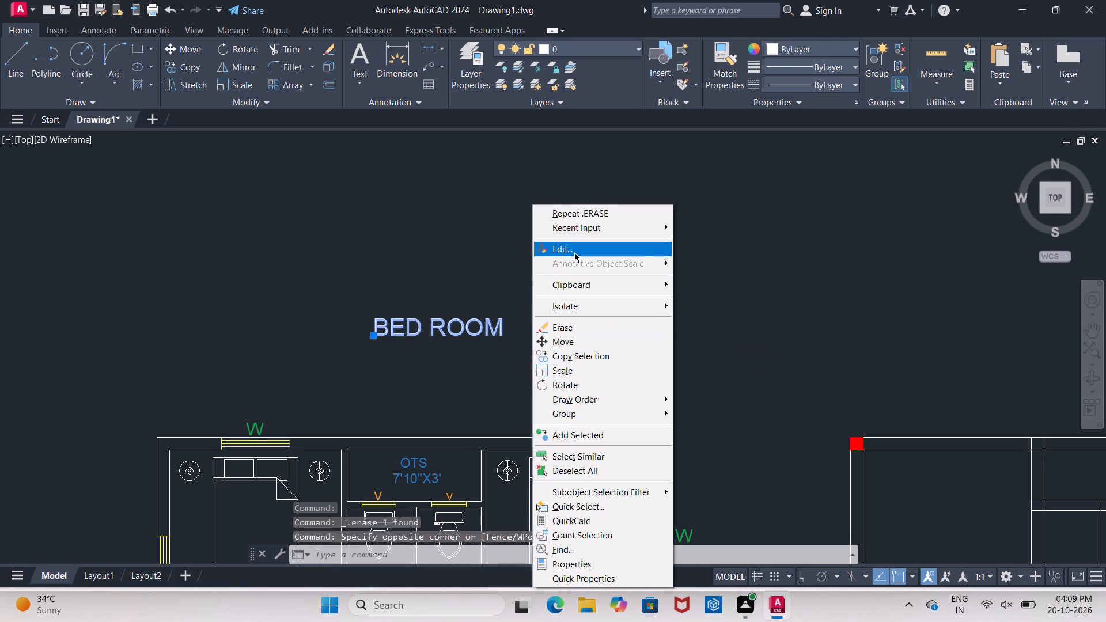
pyautogui.click(574, 252)
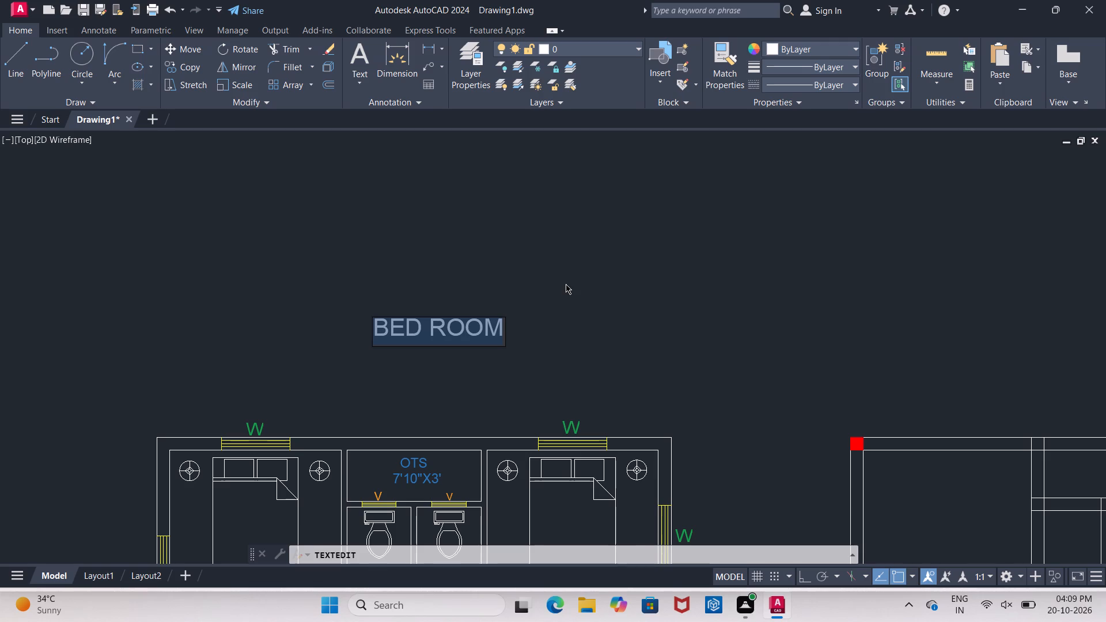
pyautogui.scroll(-2, 407, 321)
pyautogui.scroll(1, 605, 329)
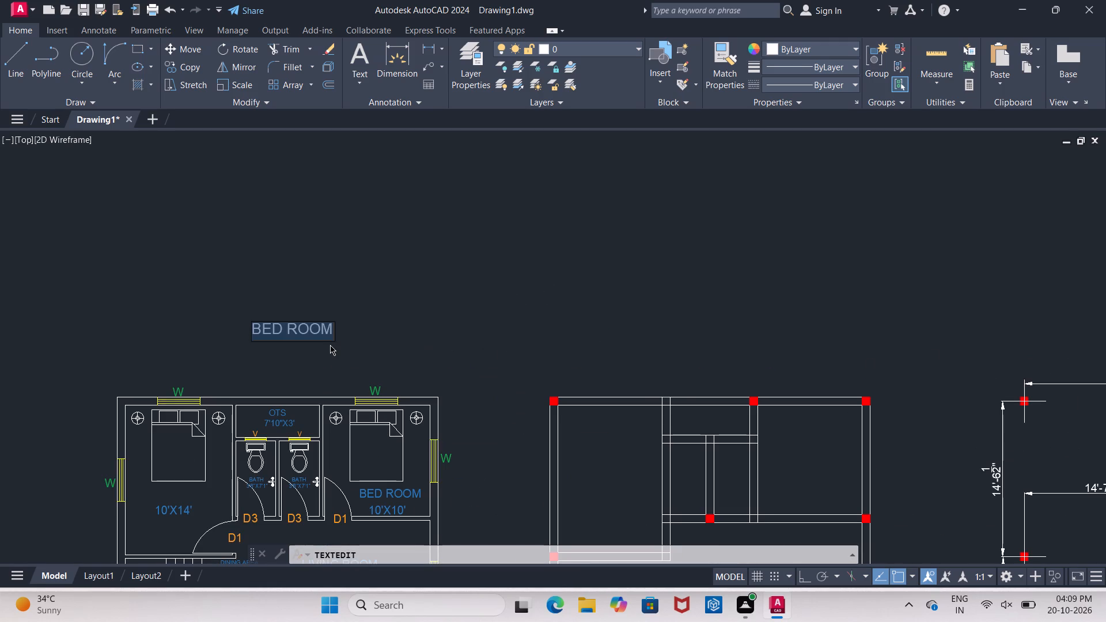
pyautogui.press('BackSpace')
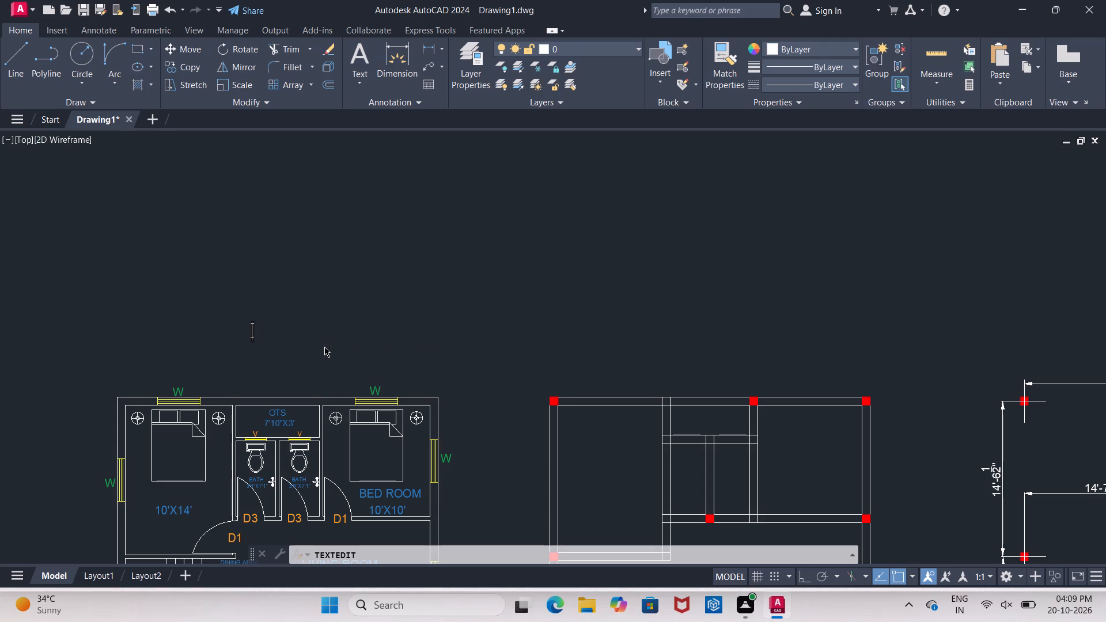
pyautogui.press('p')
pyautogui.write('LAN')
pyautogui.click(324, 347)
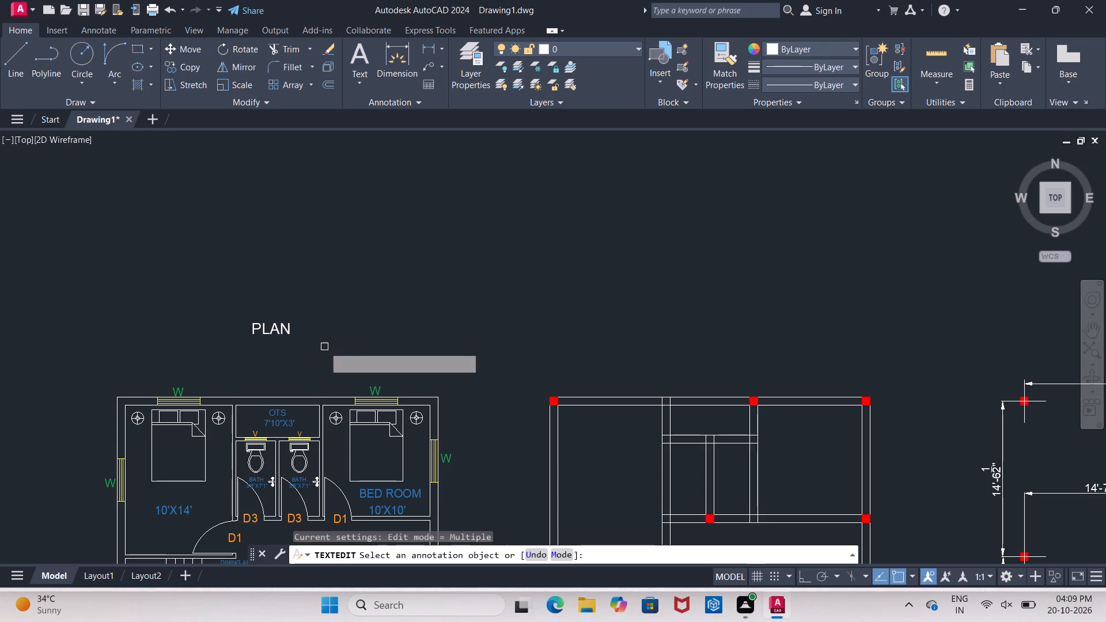
pyautogui.press('Escape')
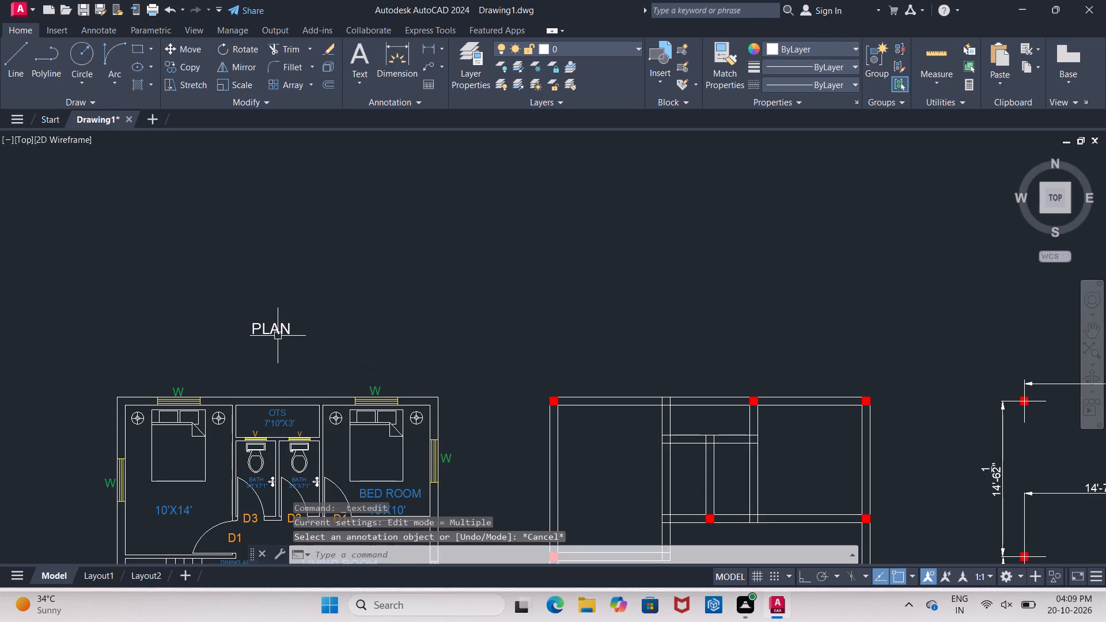
# Copy the PLAN title horizontally with Ortho on, placing one copy above the wall plan and one above the column layout.
pyautogui.click(278, 336)
pyautogui.press('c')
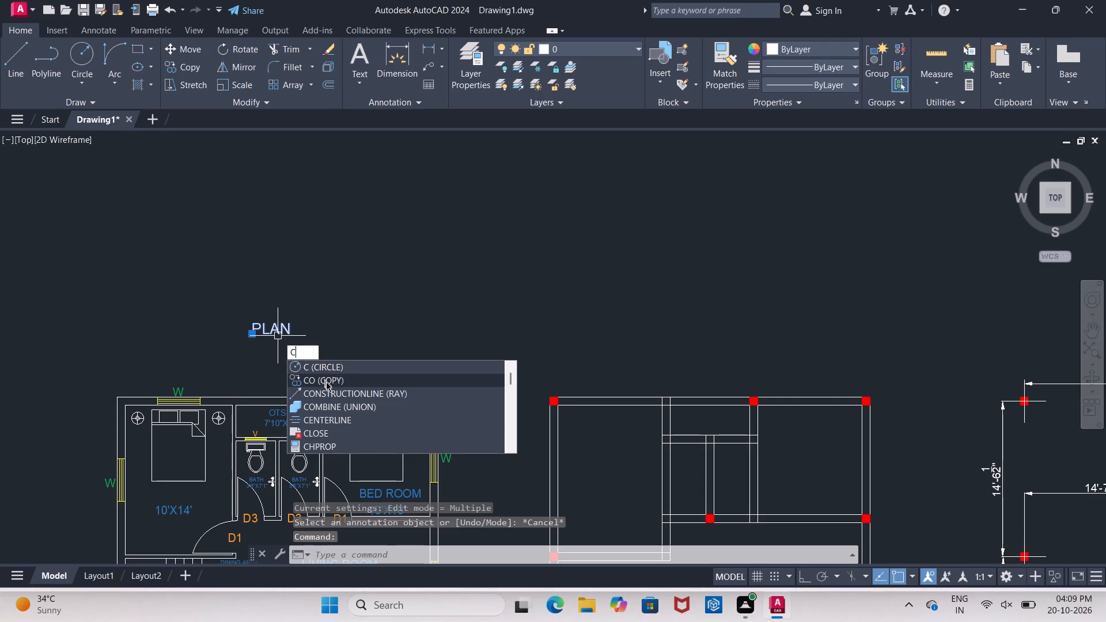
pyautogui.click(327, 384)
pyautogui.click(270, 331)
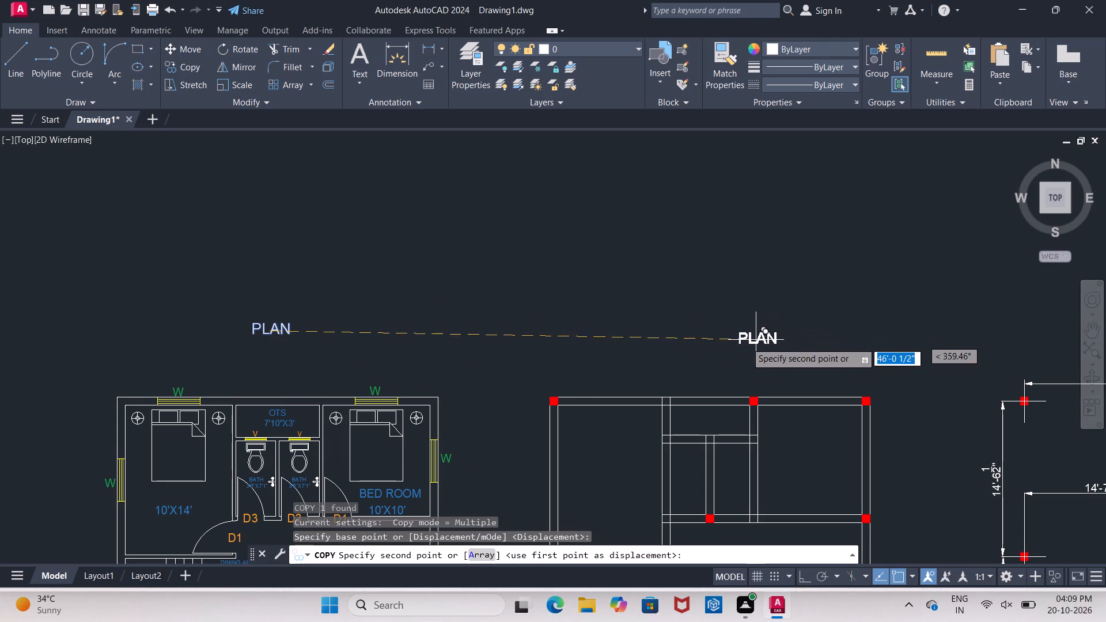
pyautogui.click(809, 577)
pyautogui.click(710, 361)
pyautogui.scroll(-2, 766, 358)
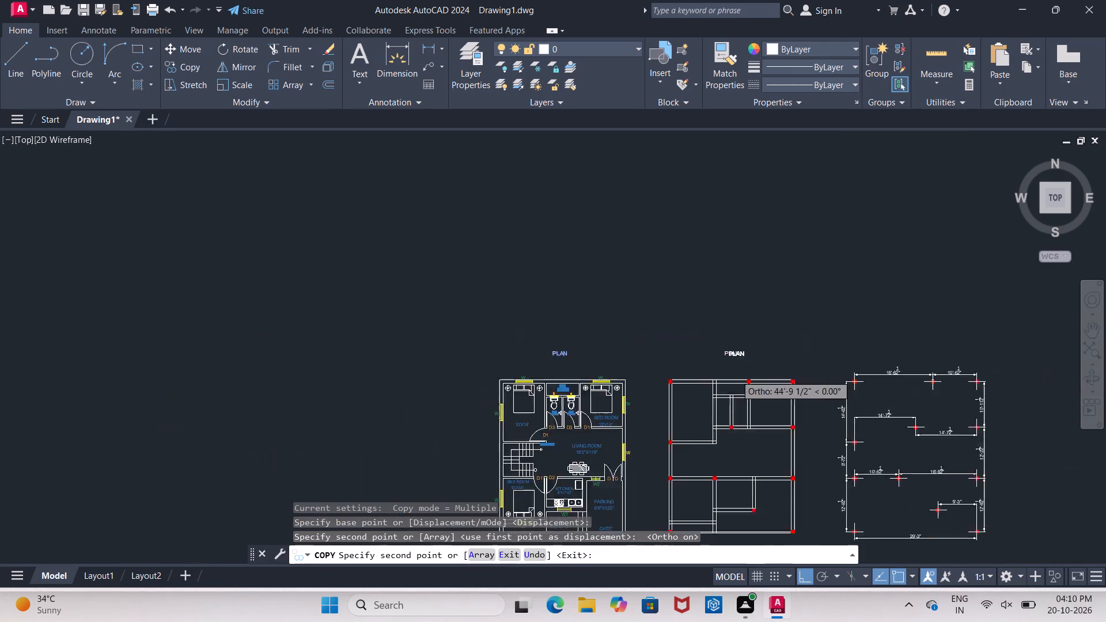
pyautogui.scroll(-1, 728, 380)
pyautogui.scroll(2, 827, 362)
pyautogui.click(858, 359)
pyautogui.press('Escape')
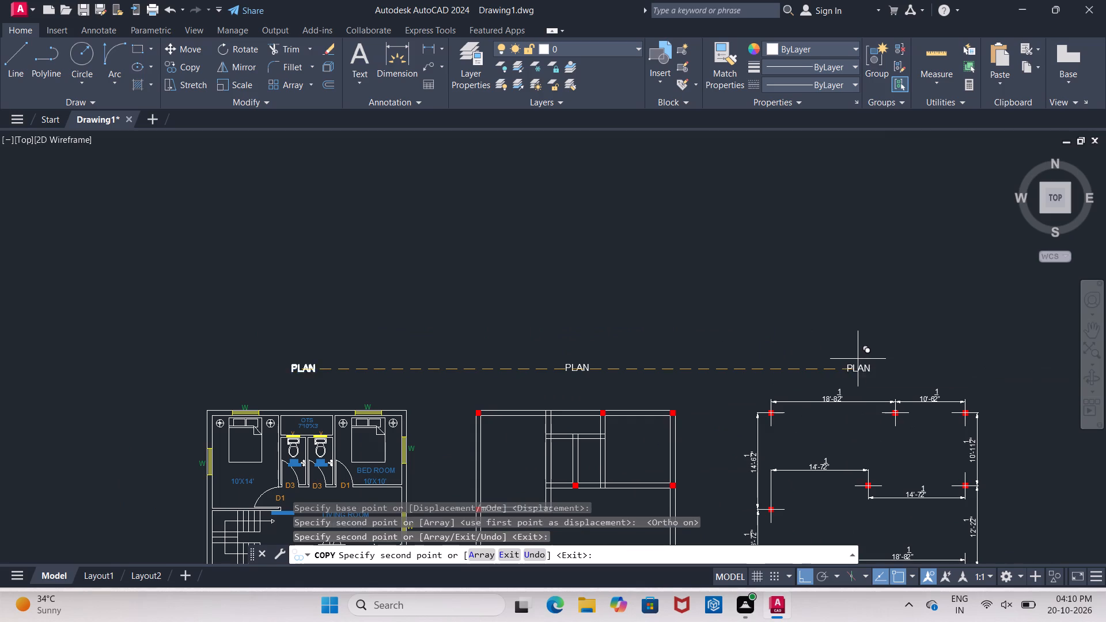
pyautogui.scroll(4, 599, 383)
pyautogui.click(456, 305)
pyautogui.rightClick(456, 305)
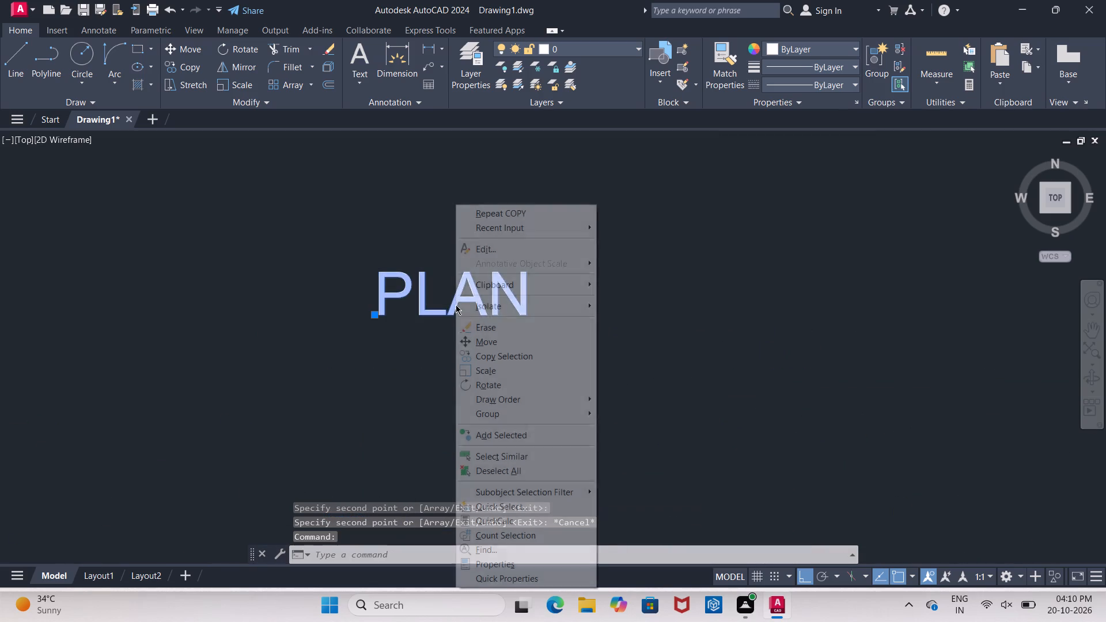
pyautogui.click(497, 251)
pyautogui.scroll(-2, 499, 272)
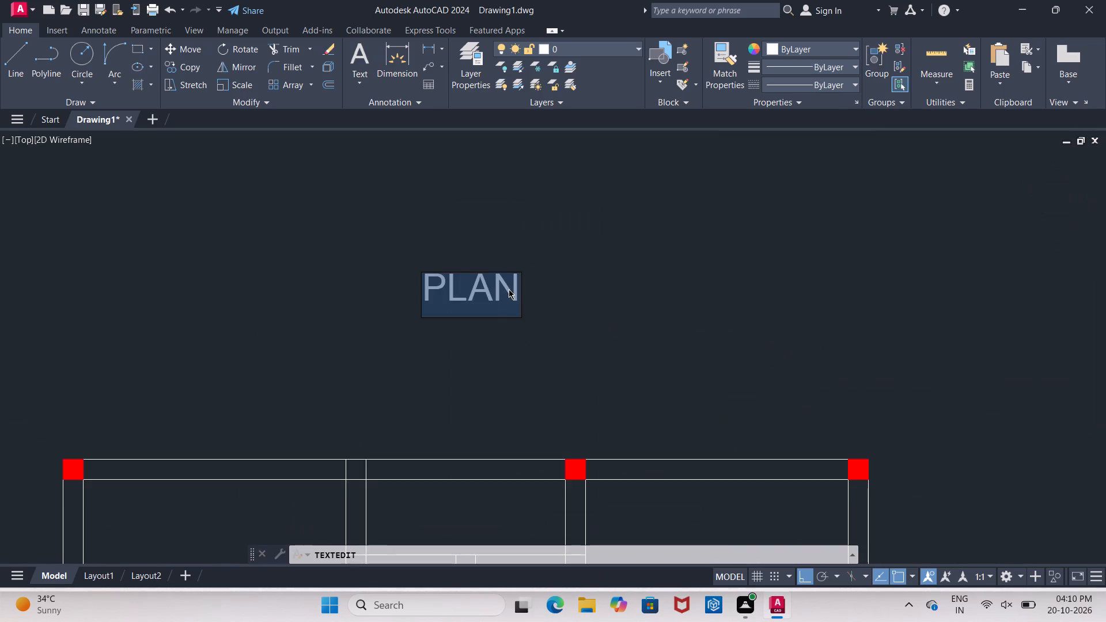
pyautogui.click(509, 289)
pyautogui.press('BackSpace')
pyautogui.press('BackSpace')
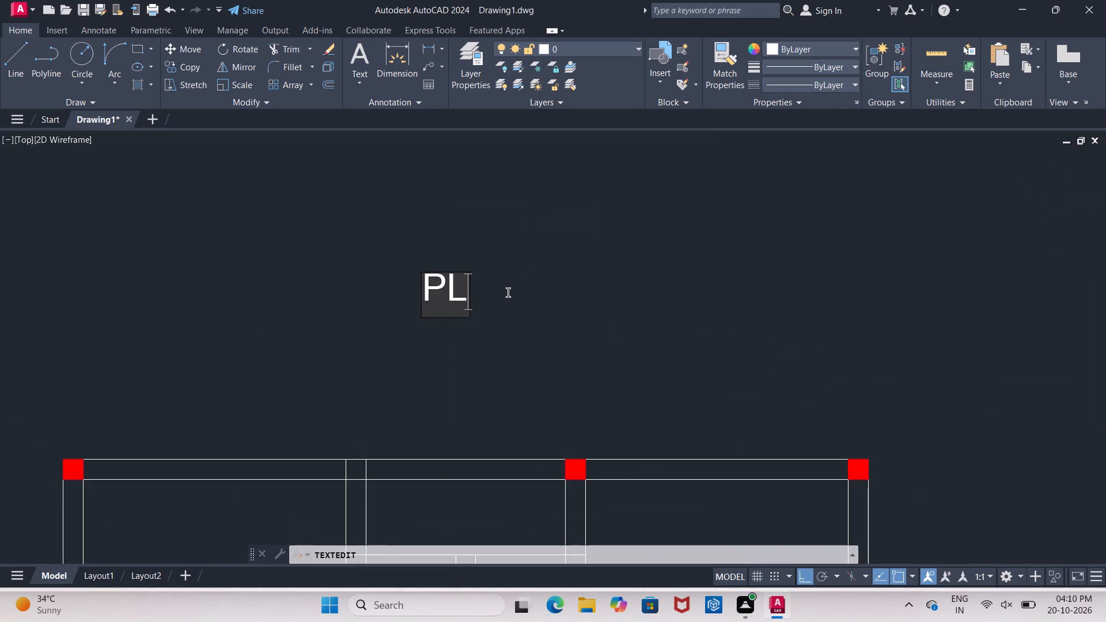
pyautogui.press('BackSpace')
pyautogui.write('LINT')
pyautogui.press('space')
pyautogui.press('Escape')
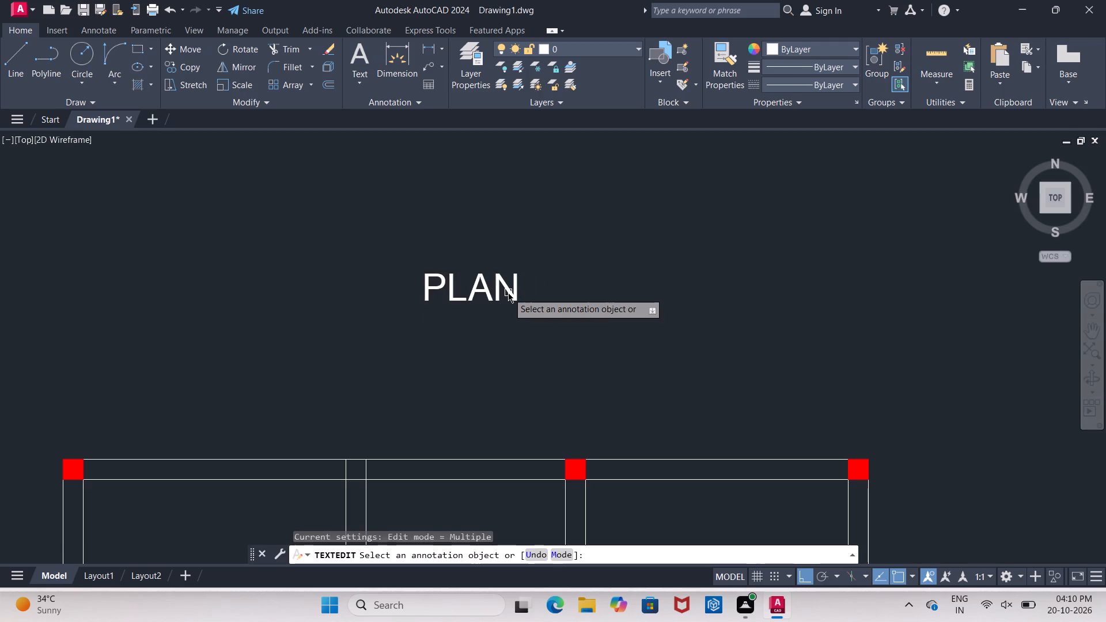
# Change the PLAN title above the wall plan to PLINT AND SLAB BEAM LAYOUT.
pyautogui.click(479, 291)
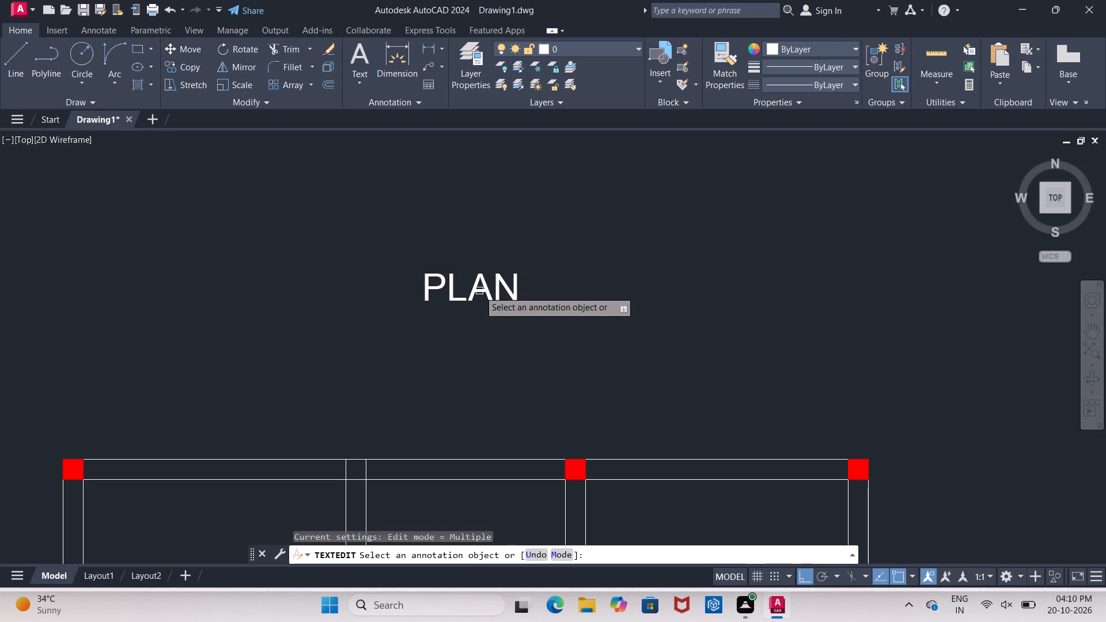
pyautogui.click(479, 291)
pyautogui.click(520, 299)
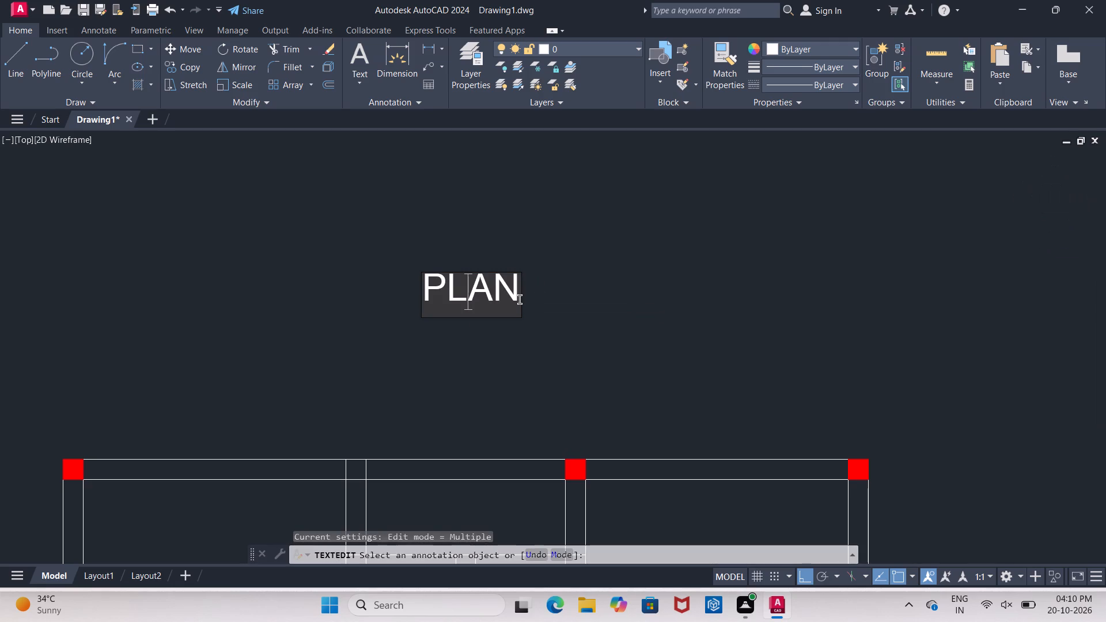
pyautogui.press('BackSpace')
pyautogui.press('BackSpace')
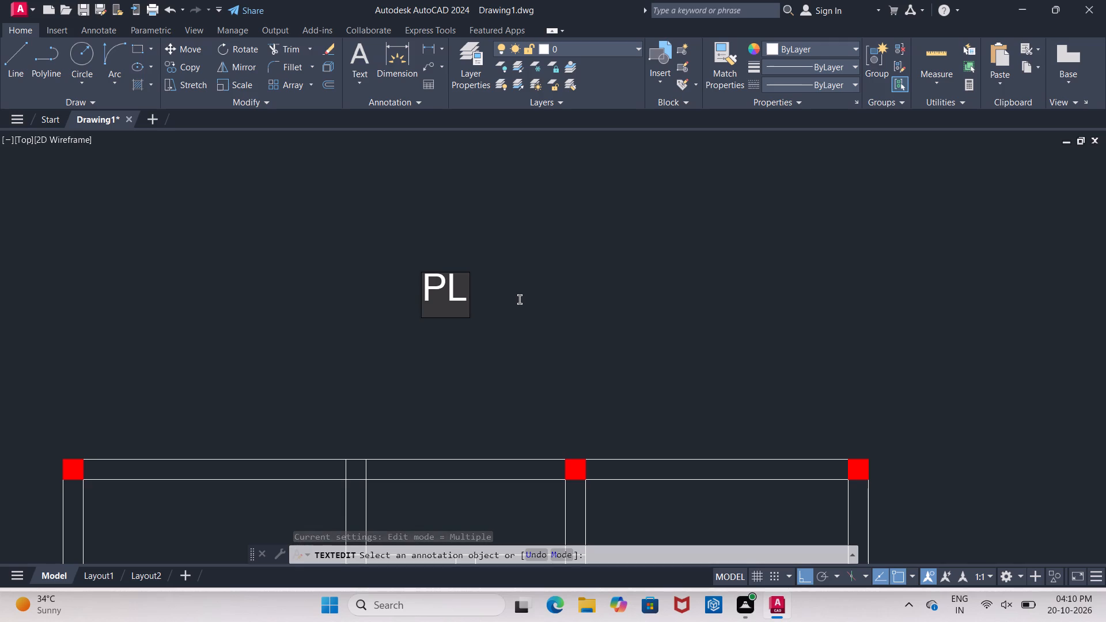
pyautogui.write('INT')
pyautogui.press('space')
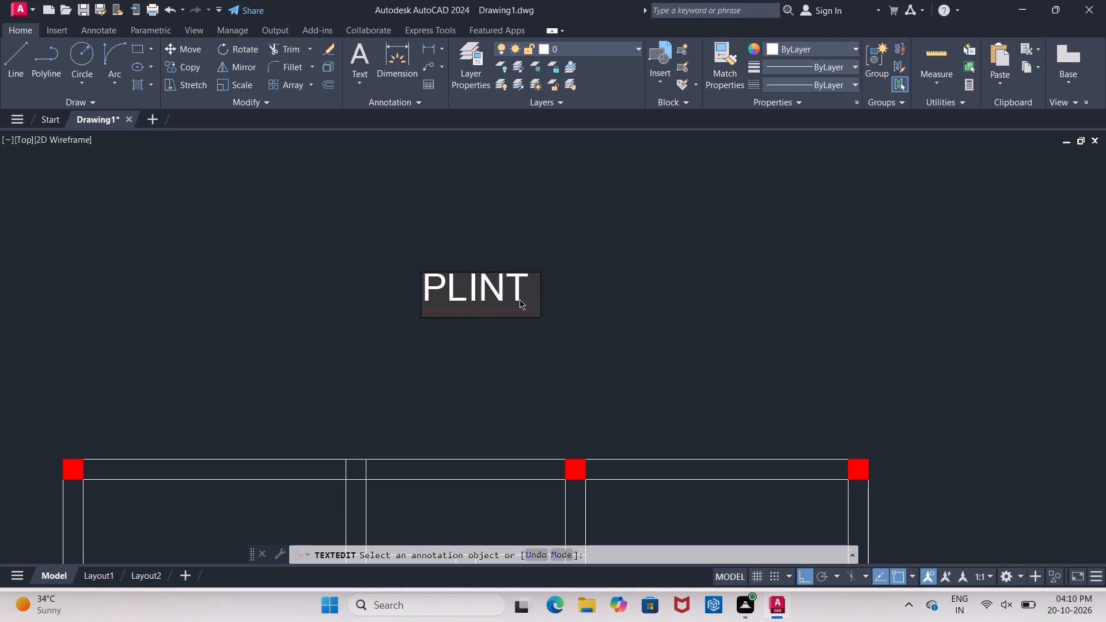
pyautogui.write('AN')
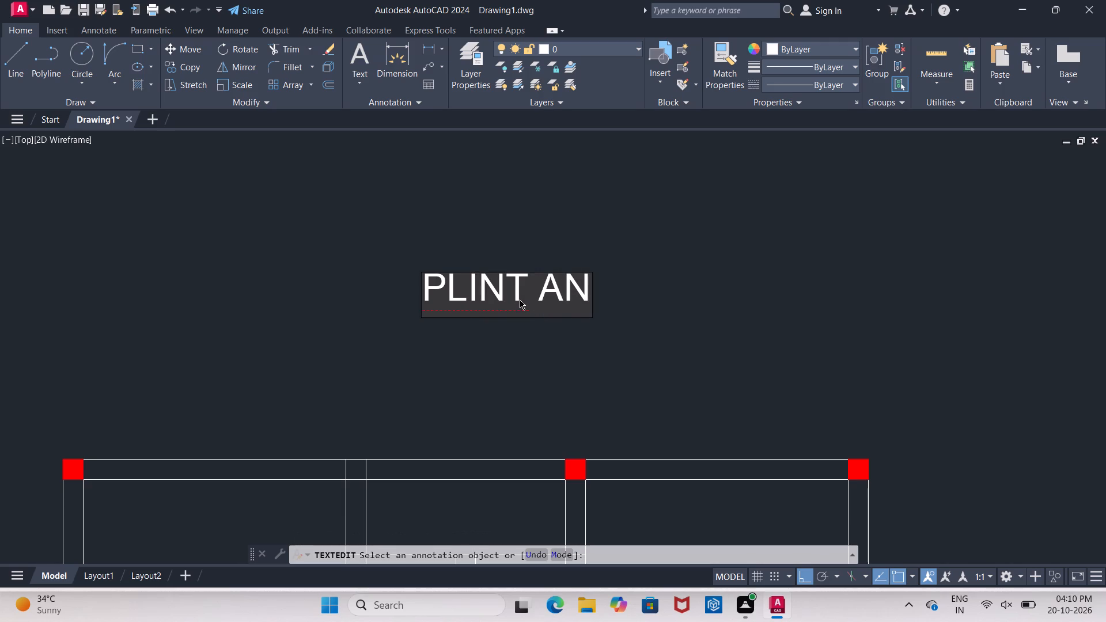
pyautogui.write('D')
pyautogui.press('space')
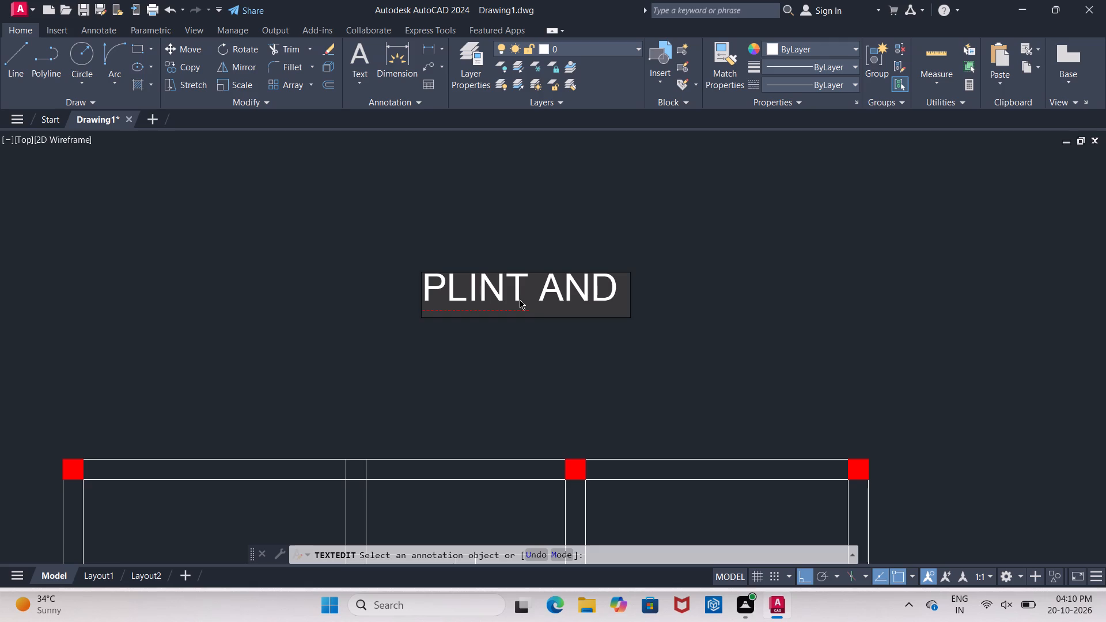
pyautogui.write('SL')
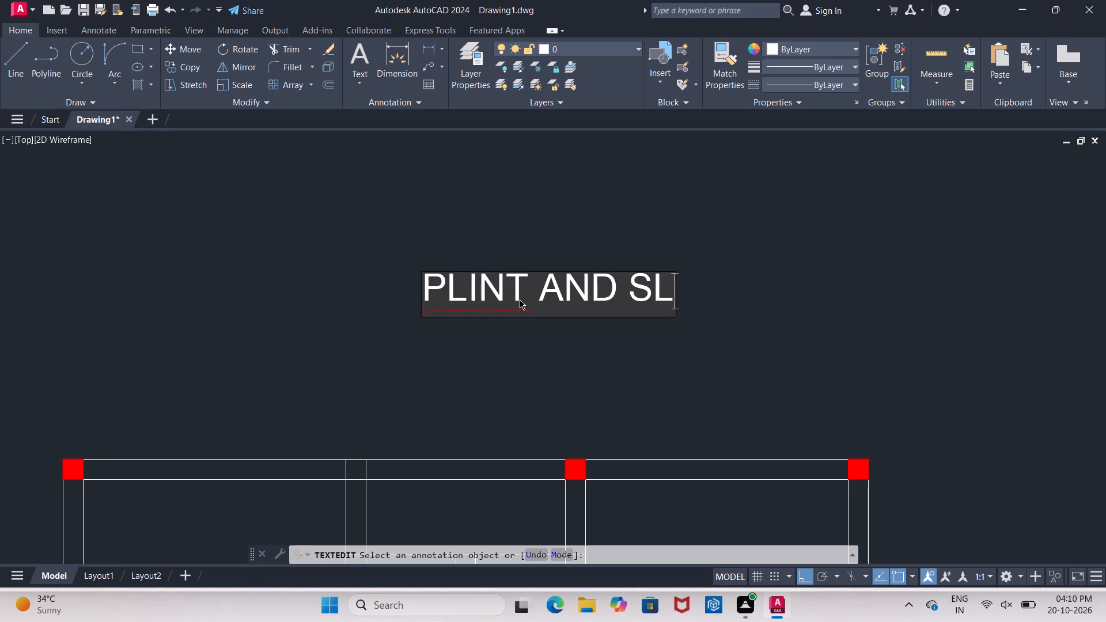
pyautogui.write('AB BEEM')
pyautogui.press('space')
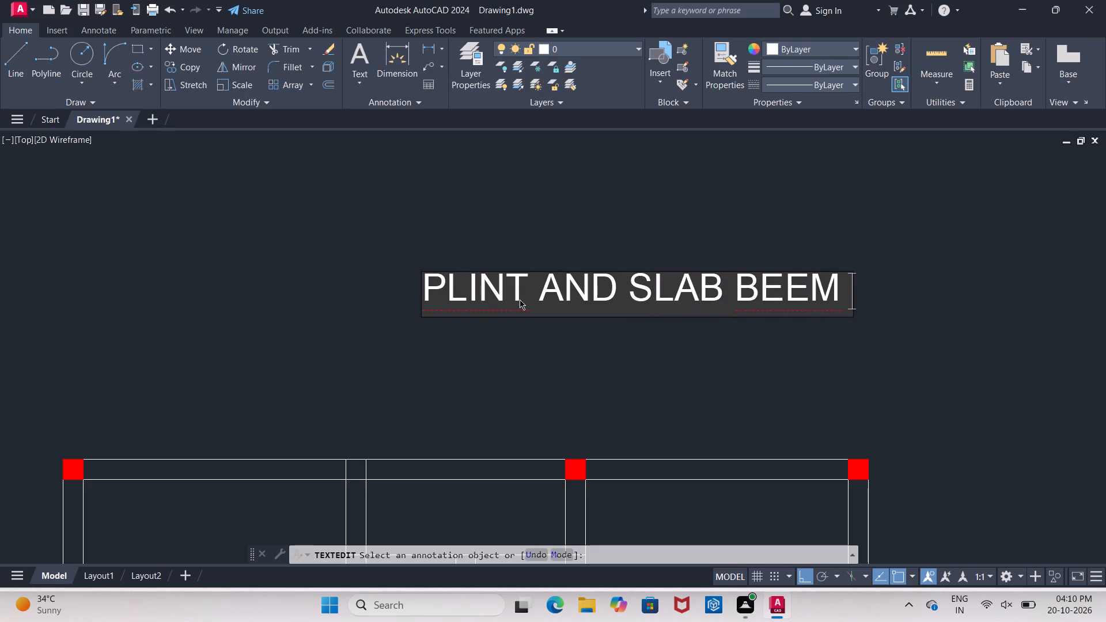
pyautogui.press('BackSpace')
pyautogui.press('BackSpace')
pyautogui.press('BackSpace')
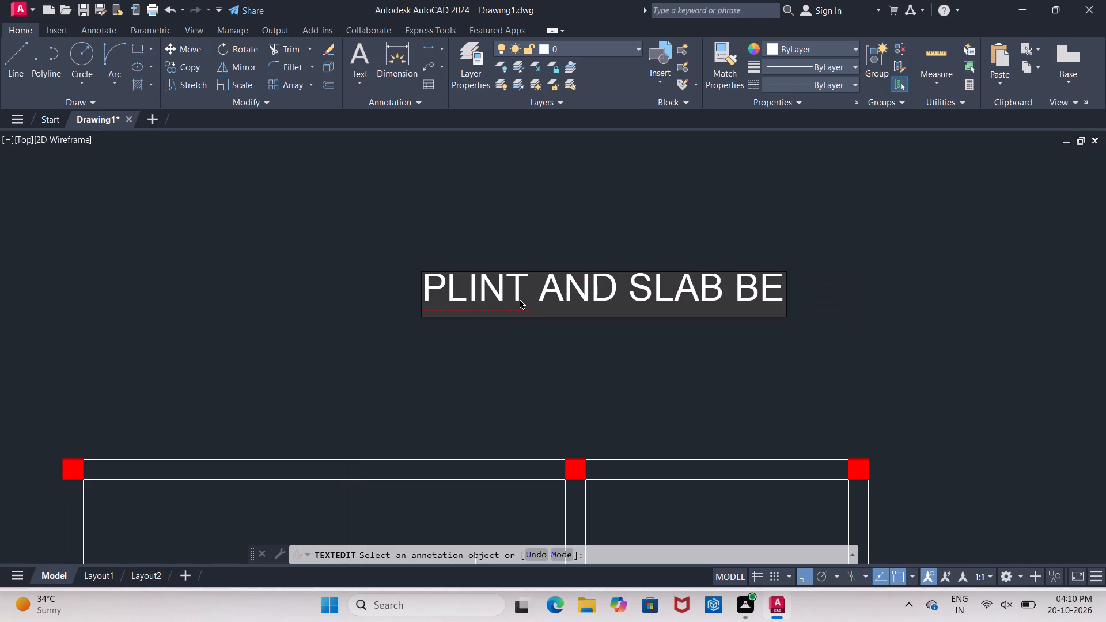
pyautogui.write('AM')
pyautogui.press('space')
pyautogui.write('LA')
pyautogui.press('y')
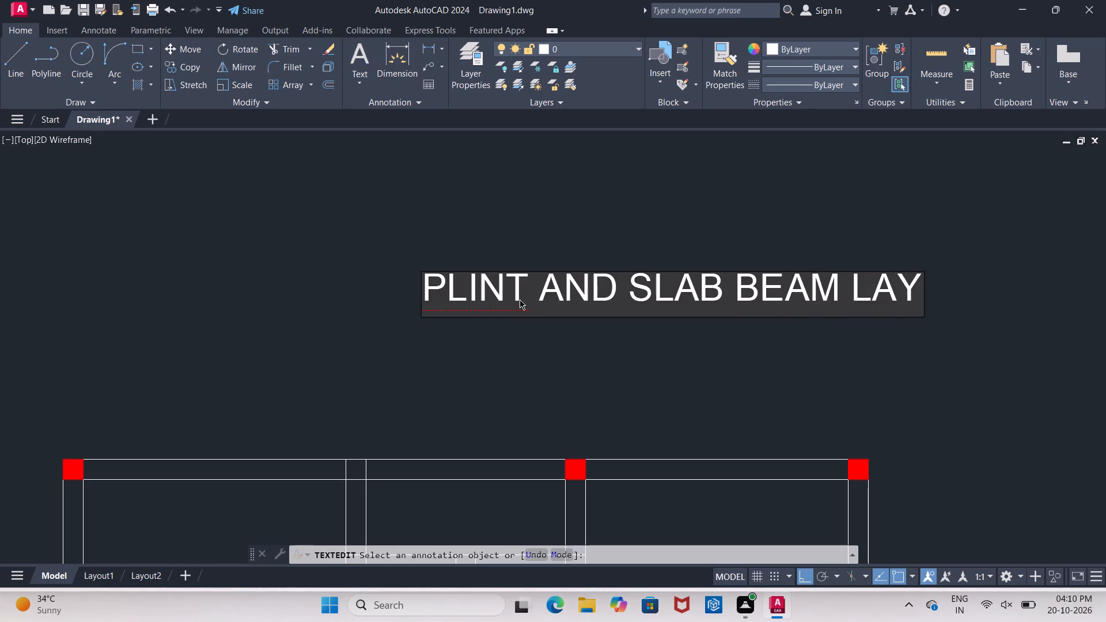
pyautogui.write('OUT')
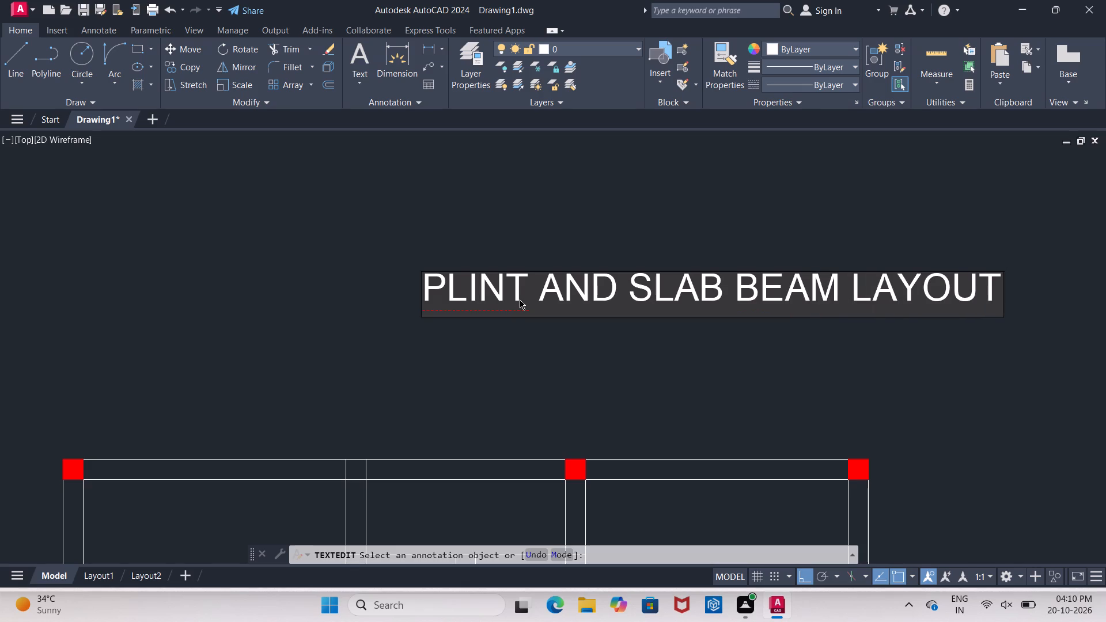
pyautogui.scroll(-3, 493, 265)
pyautogui.scroll(1, 601, 291)
pyautogui.click(601, 291)
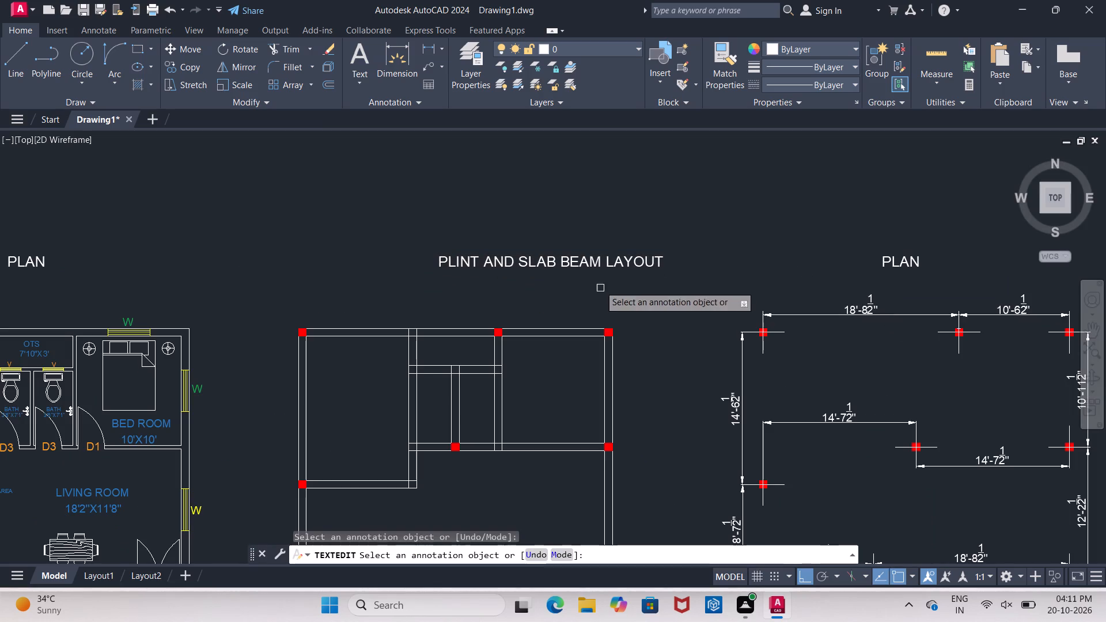
pyautogui.click(454, 261)
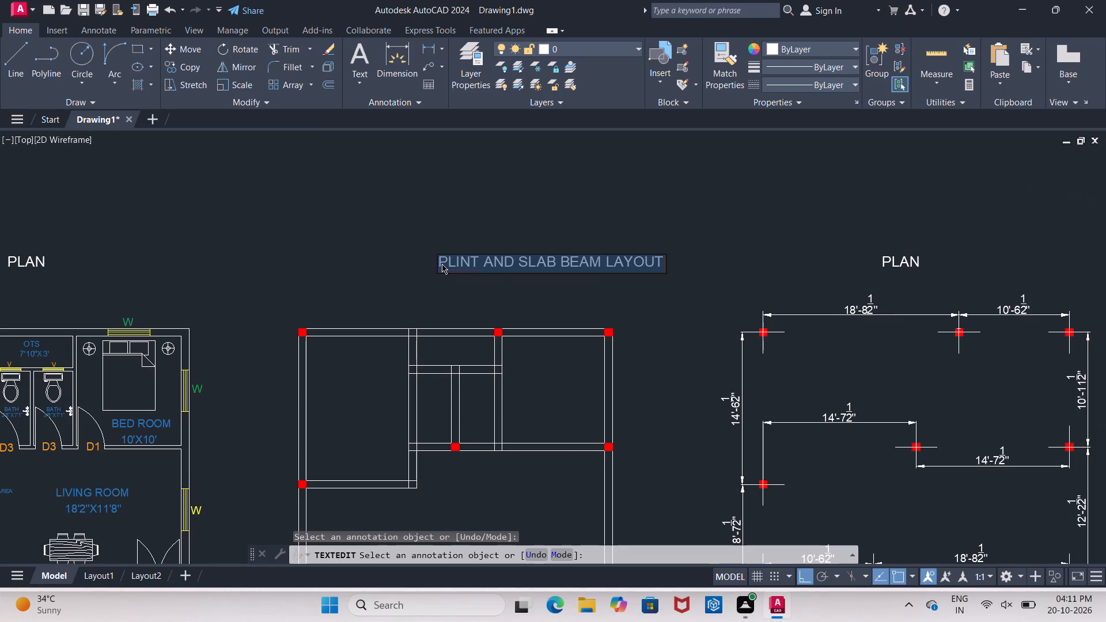
pyautogui.click(470, 294)
# Change the PLAN title above the column layout to C/C DIST COLUMN CENTER LINE LAYOUT.
pyautogui.click(916, 259)
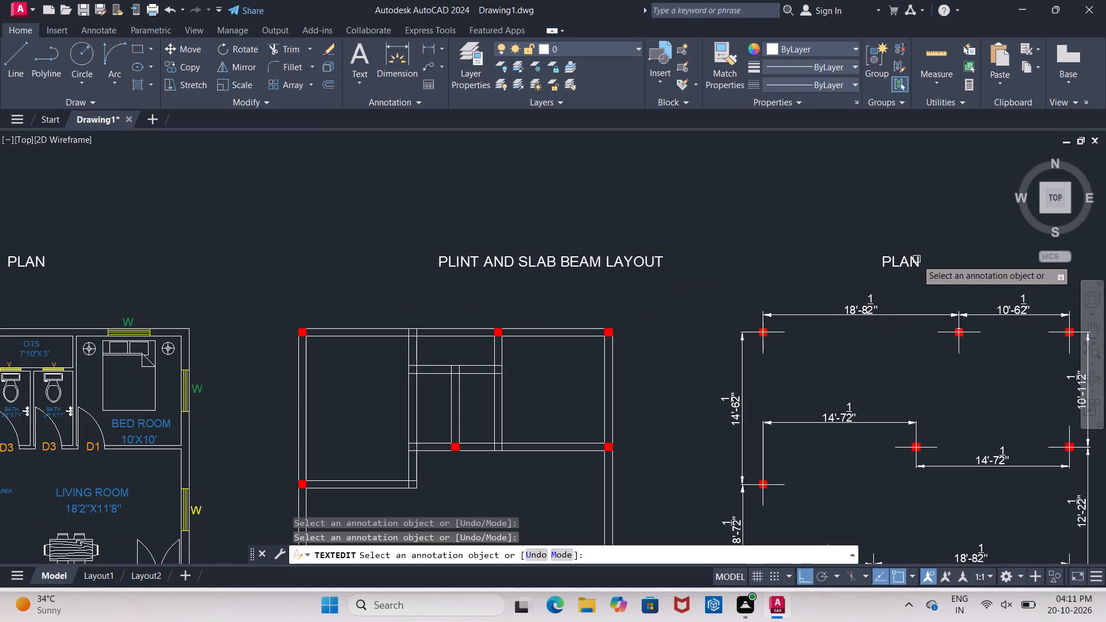
pyautogui.scroll(-3, 733, 244)
pyautogui.scroll(4, 812, 253)
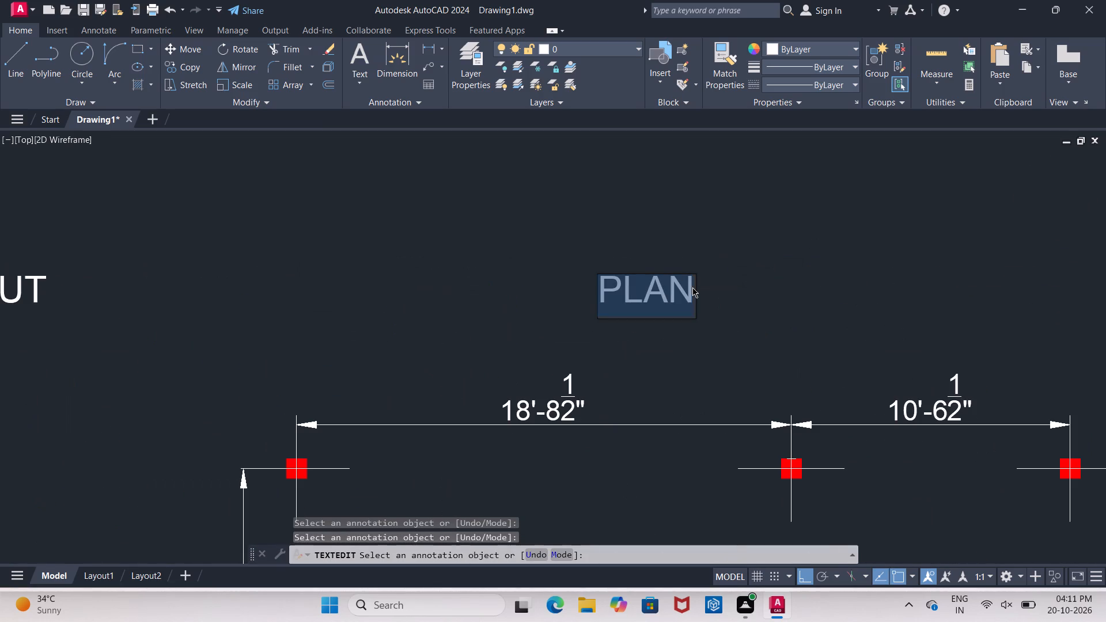
pyautogui.click(692, 287)
pyautogui.press('BackSpace')
pyautogui.press('BackSpace')
pyautogui.press('BackSpace')
pyautogui.press('BackSpace')
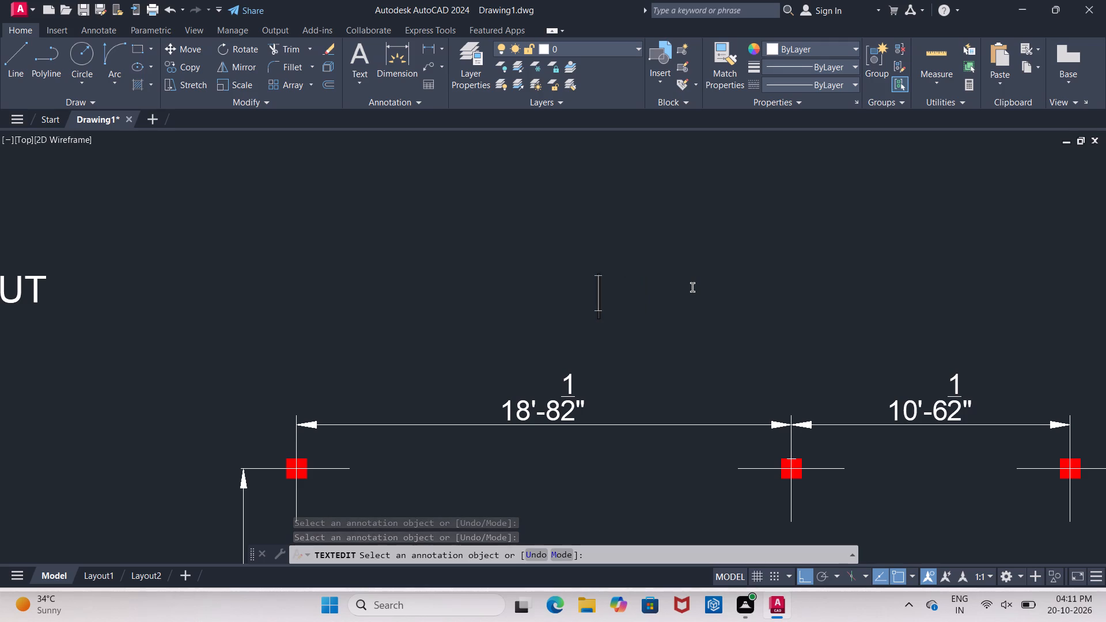
pyautogui.write('COL')
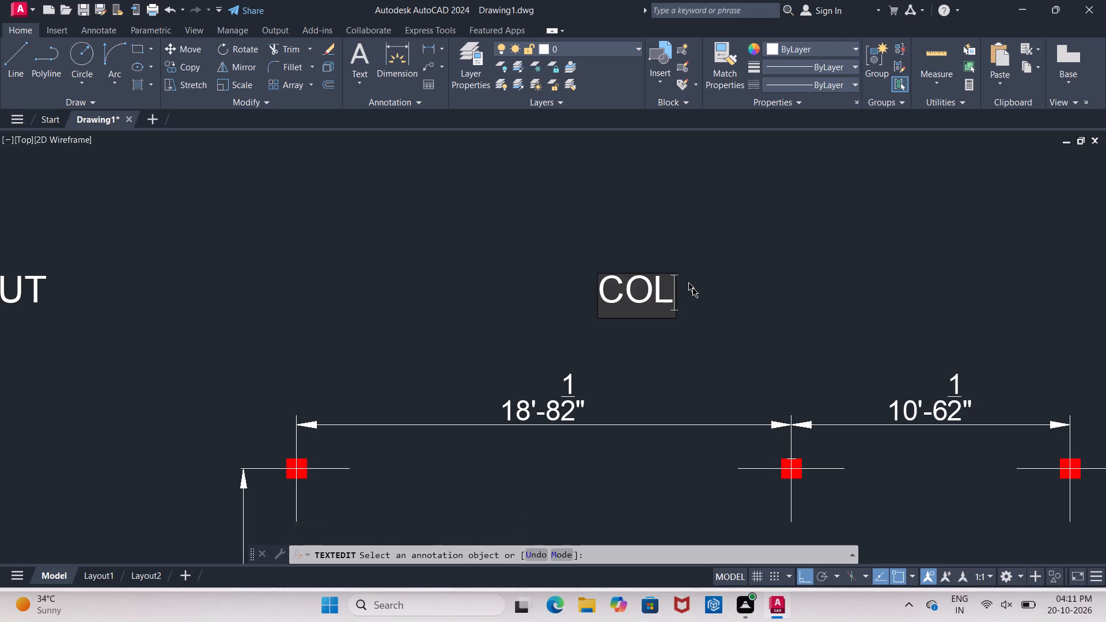
pyautogui.write('UM')
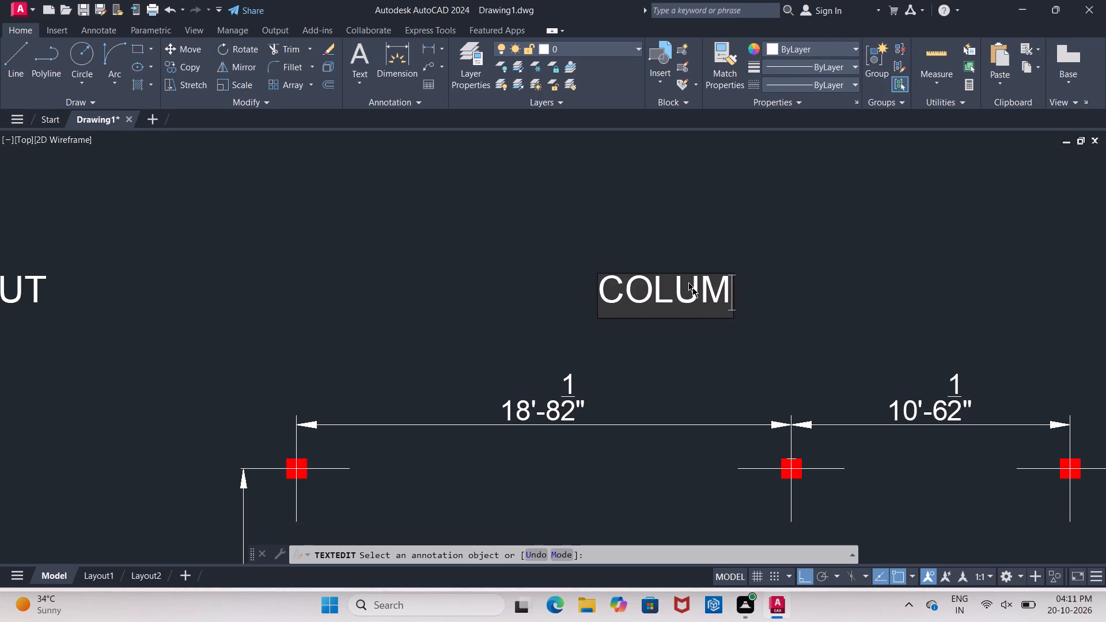
pyautogui.press('BackSpace')
pyautogui.press('BackSpace')
pyautogui.press('BackSpace')
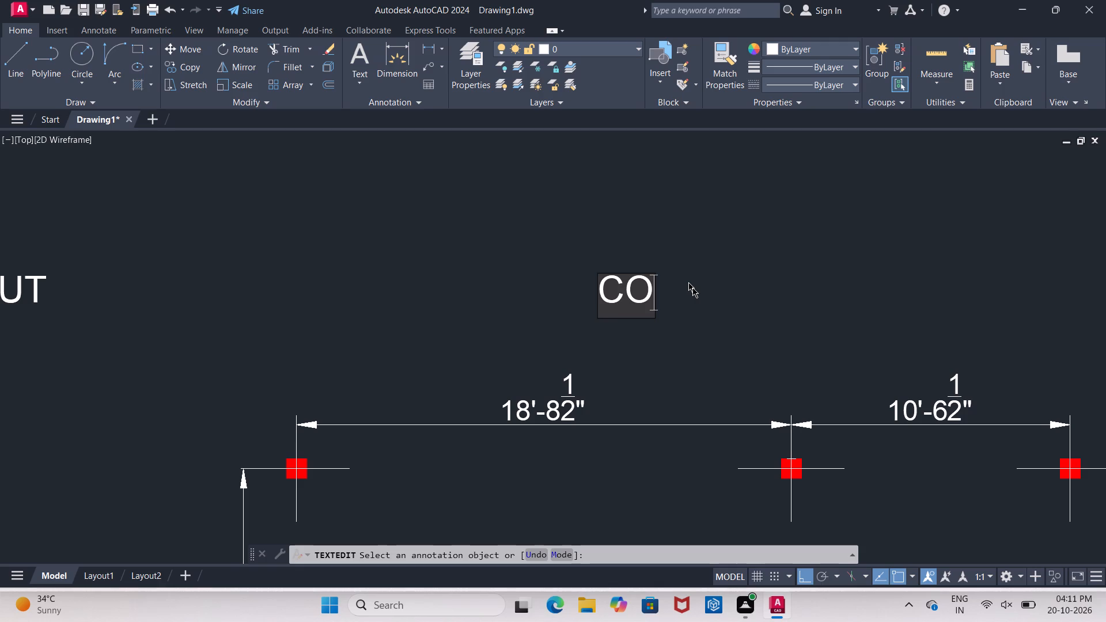
pyautogui.press('BackSpace')
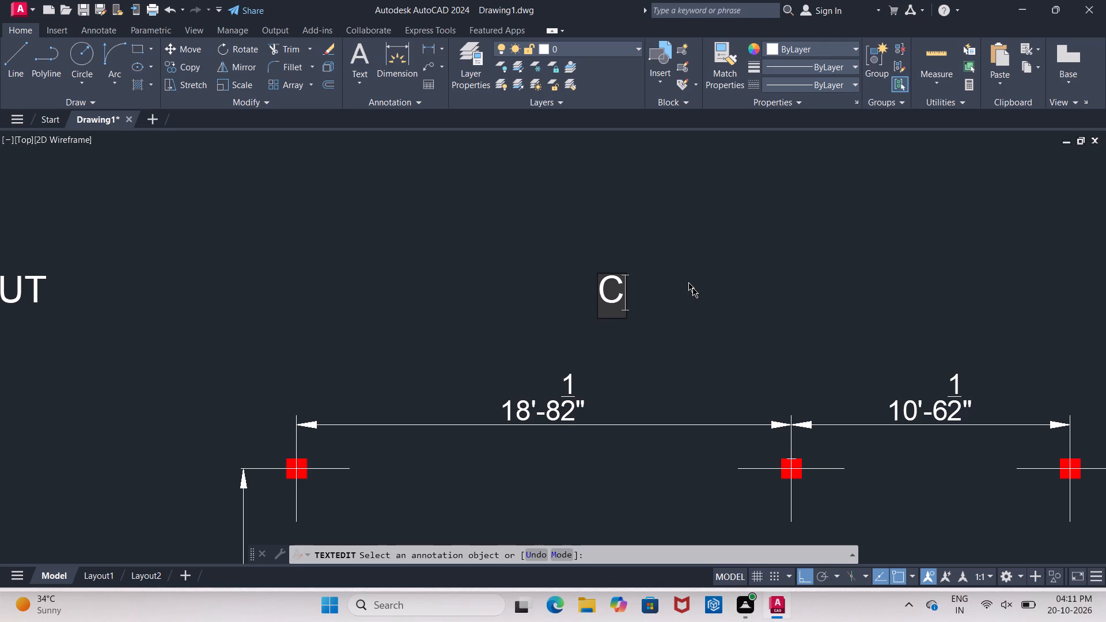
pyautogui.press('/')
pyautogui.press('c')
pyautogui.press('space')
pyautogui.write('DIST')
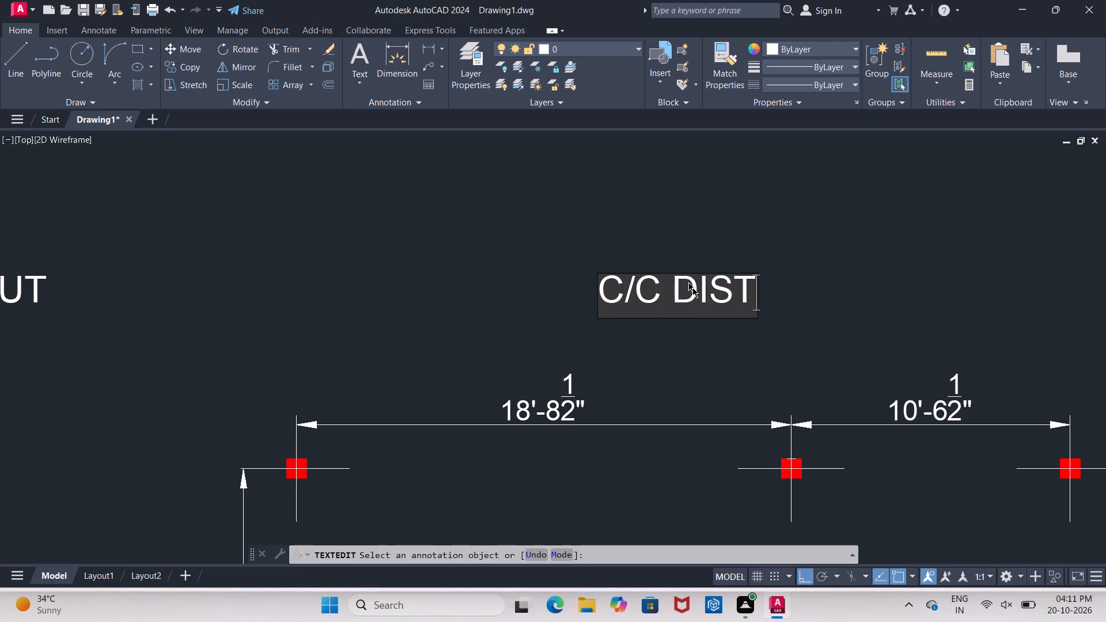
pyautogui.press('space')
pyautogui.write('COLUM')
pyautogui.press('space')
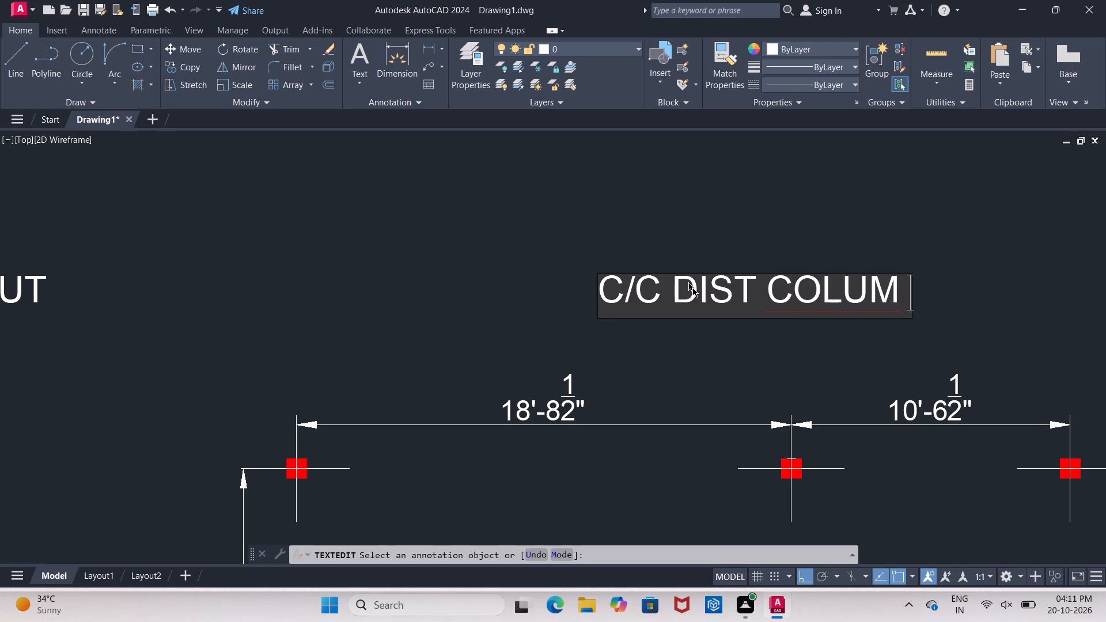
pyautogui.press('BackSpace')
pyautogui.press('m')
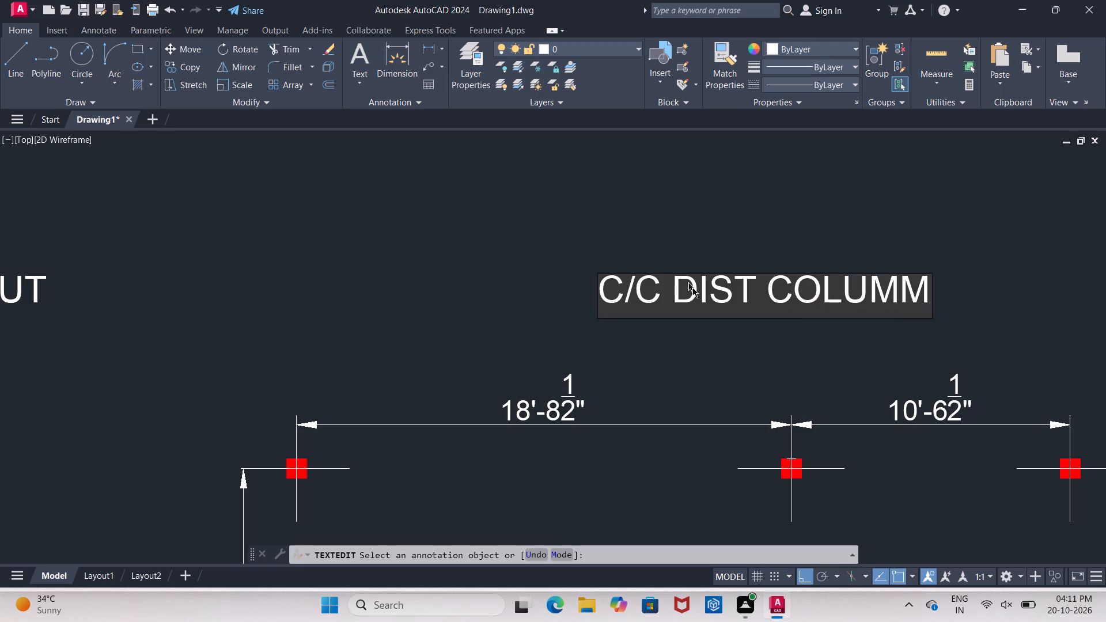
pyautogui.press('BackSpace')
pyautogui.write('N')
pyautogui.press('space')
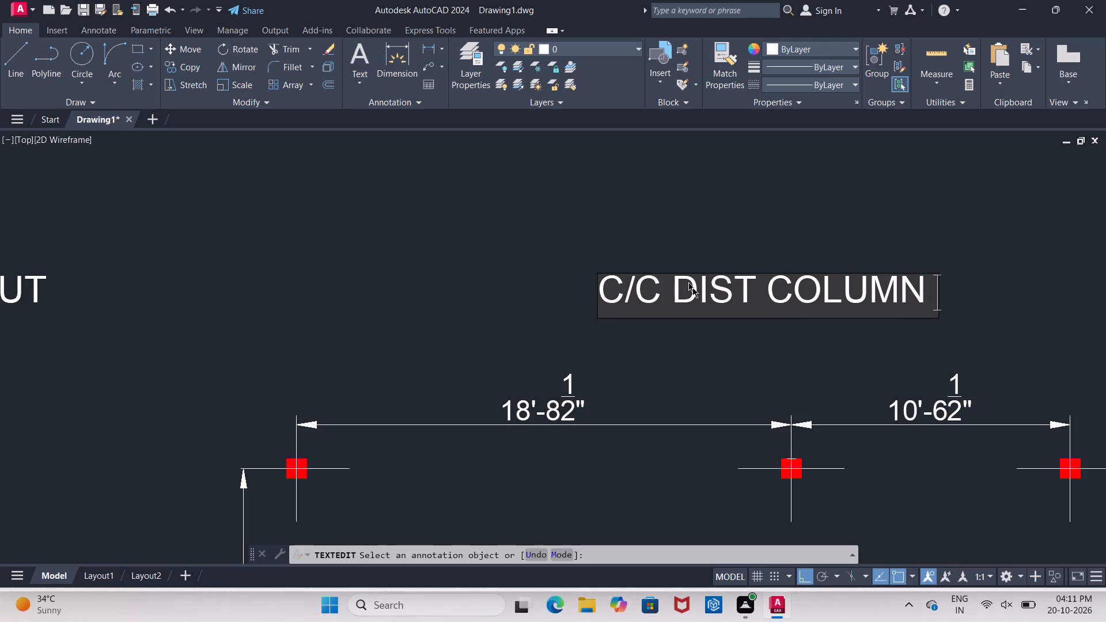
pyautogui.write('CENTER LINE')
pyautogui.press('space')
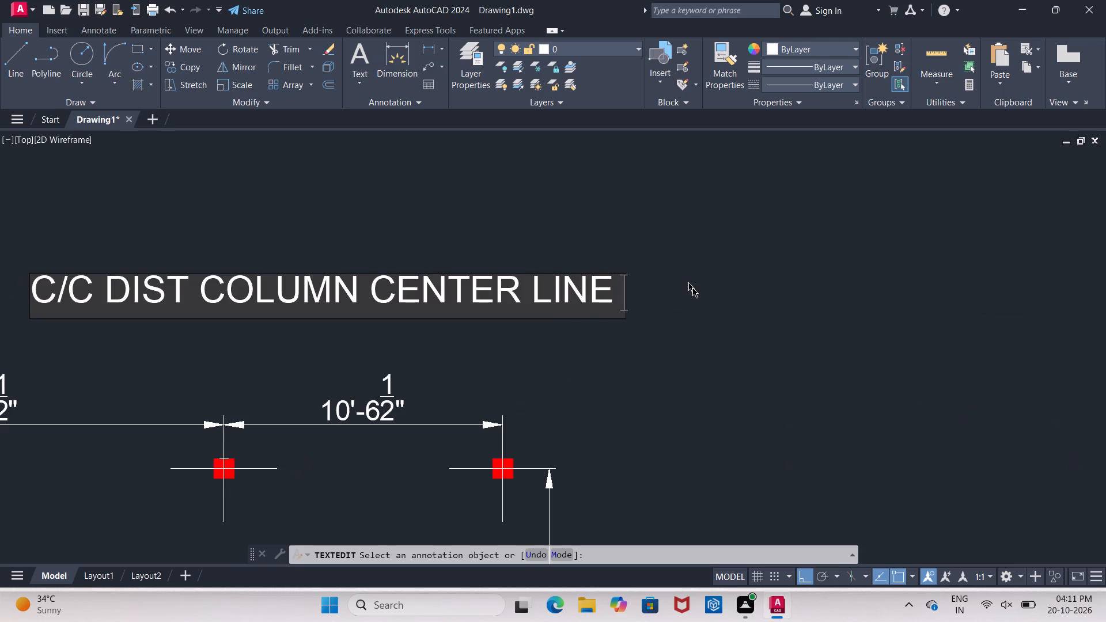
pyautogui.write('LAYOUT')
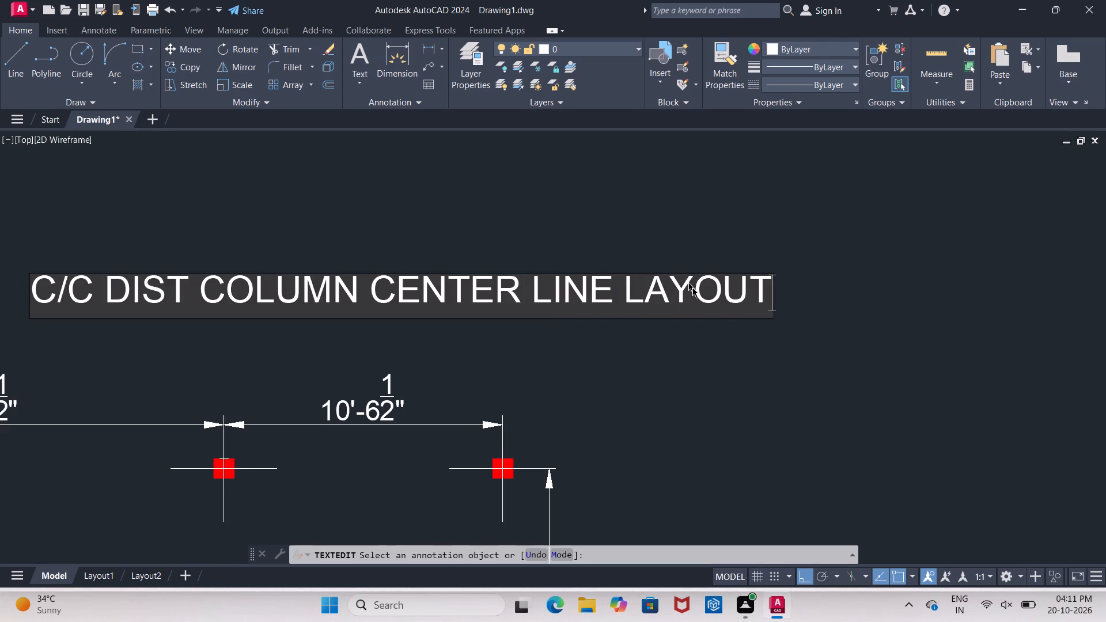
pyautogui.click(707, 377)
pyautogui.scroll(-4, 719, 264)
pyautogui.scroll(3, 478, 287)
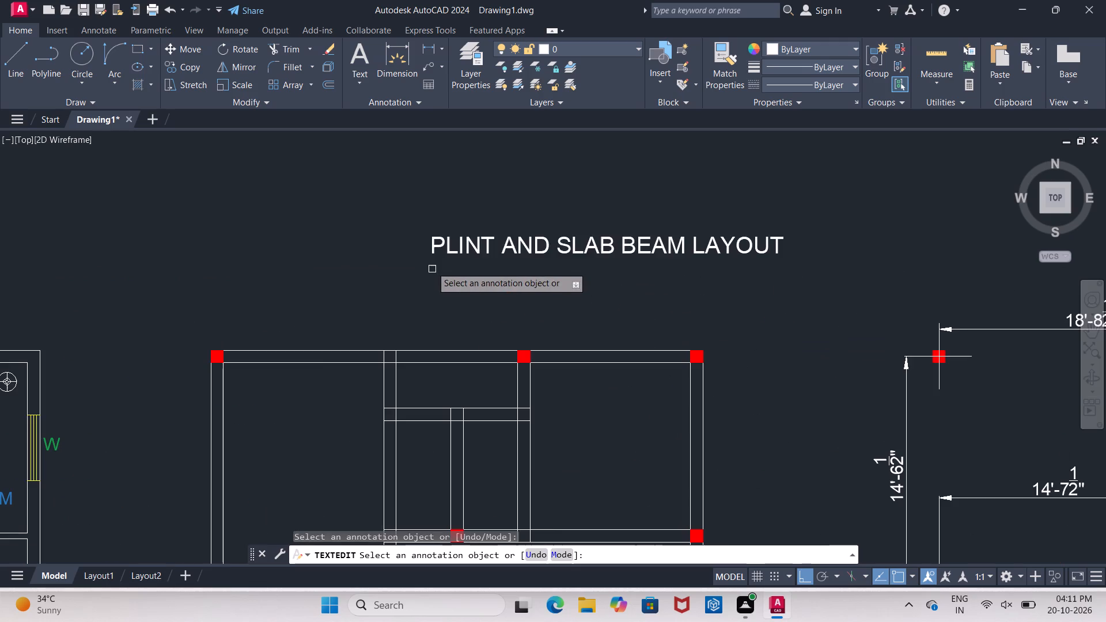
pyautogui.press('Escape')
# Shift the PLINT AND SLAB BEAM LAYOUT title about 9' horizontally toward the furnished plan, centring it over the wall plan.
pyautogui.click(452, 248)
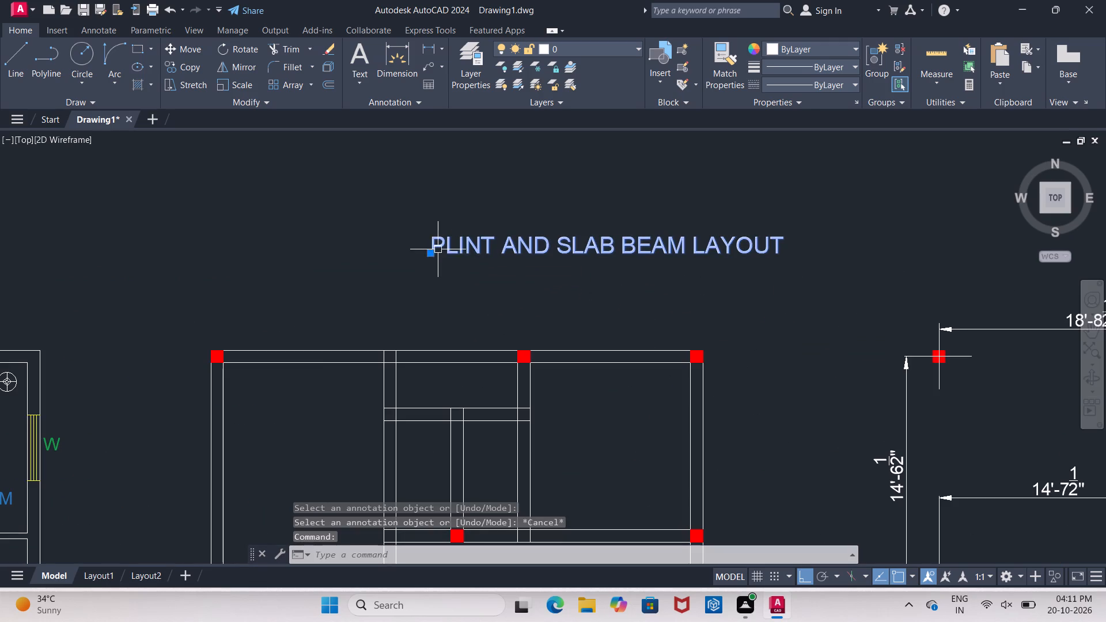
pyautogui.click(430, 253)
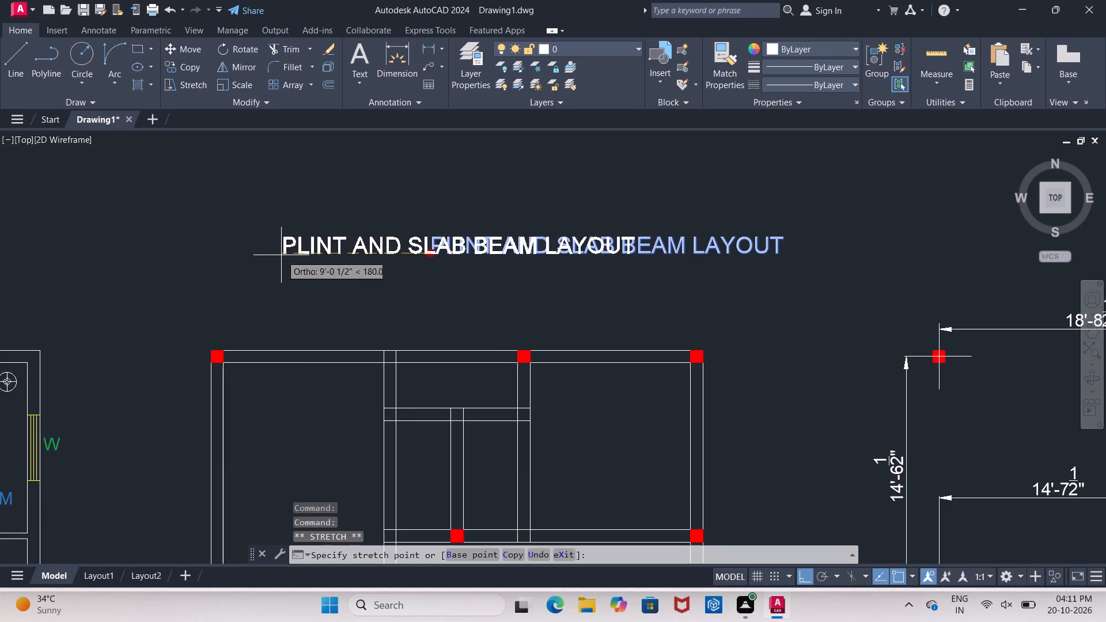
pyautogui.click(287, 255)
pyautogui.scroll(-2, 296, 261)
pyautogui.press('Escape')
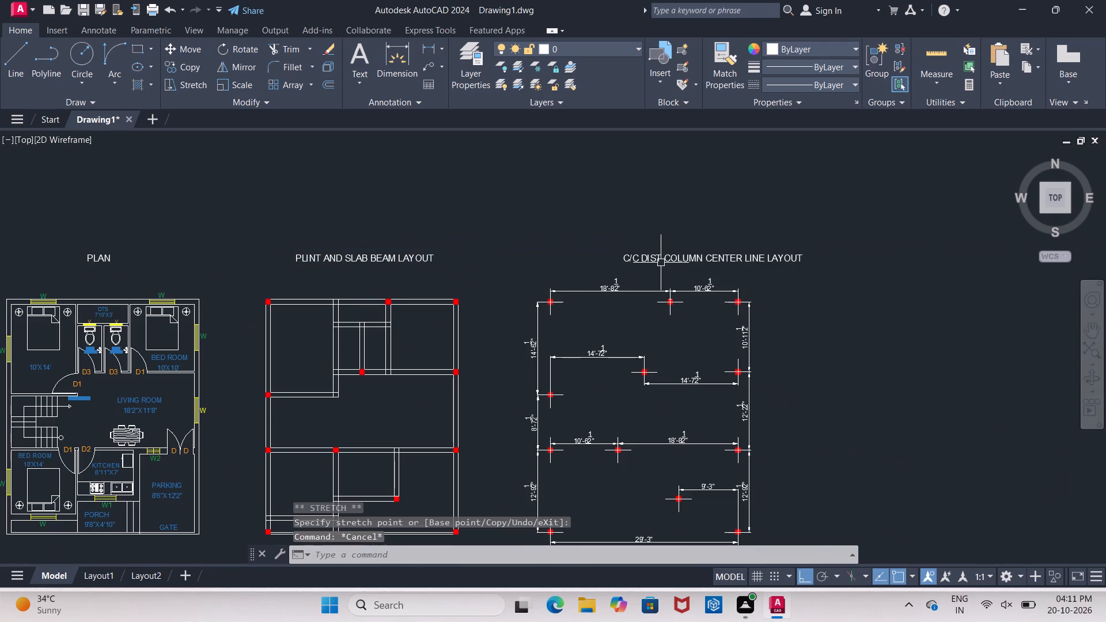
# Shift the C/C DIST COLUMN CENTER LINE LAYOUT title about 11'-6" horizontally toward the wall plan, centring it over the column layout.
pyautogui.click(660, 261)
pyautogui.click(624, 260)
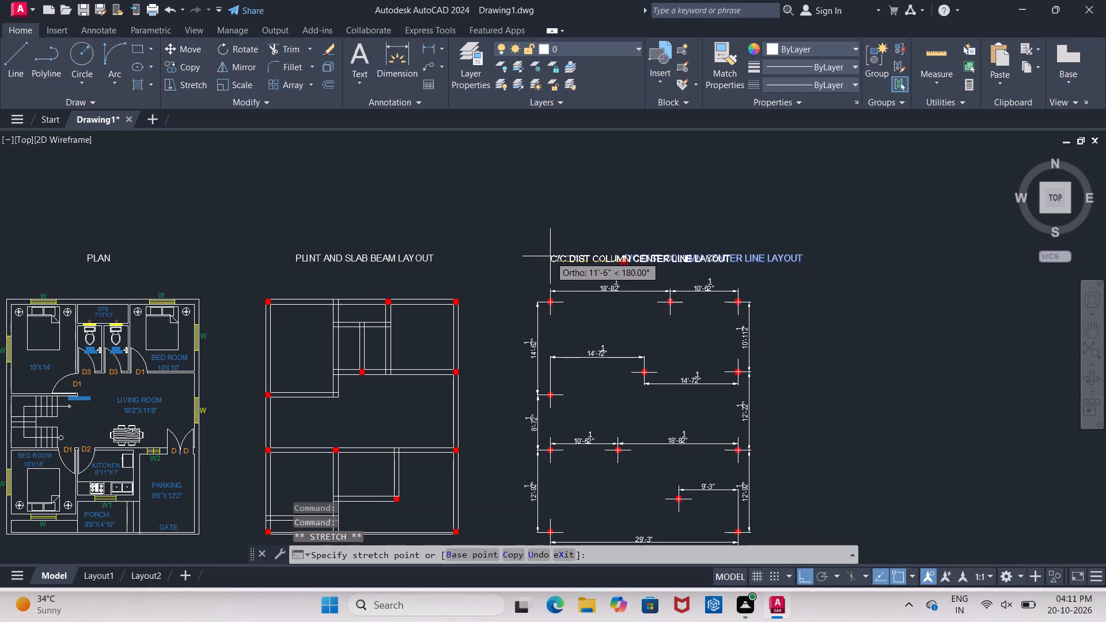
pyautogui.click(551, 255)
pyautogui.press('Escape')
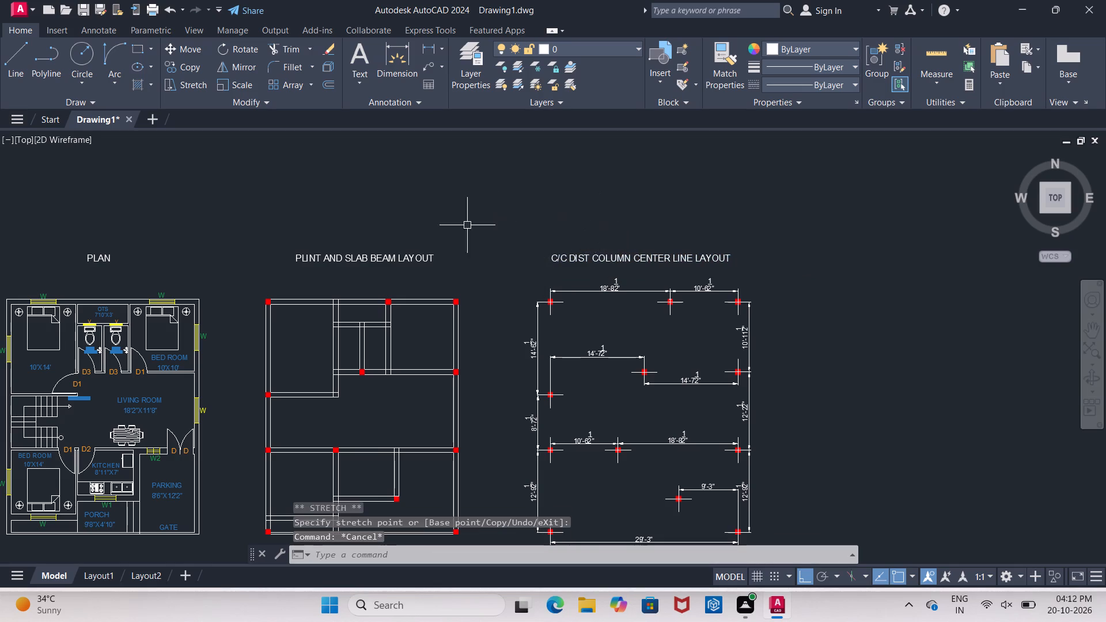
# Review the three drawings side by side, checking how the titles sit above them.
pyautogui.scroll(-2, 457, 233)
pyautogui.scroll(3, 329, 252)
pyautogui.scroll(-2, 476, 244)
pyautogui.scroll(1, 646, 253)
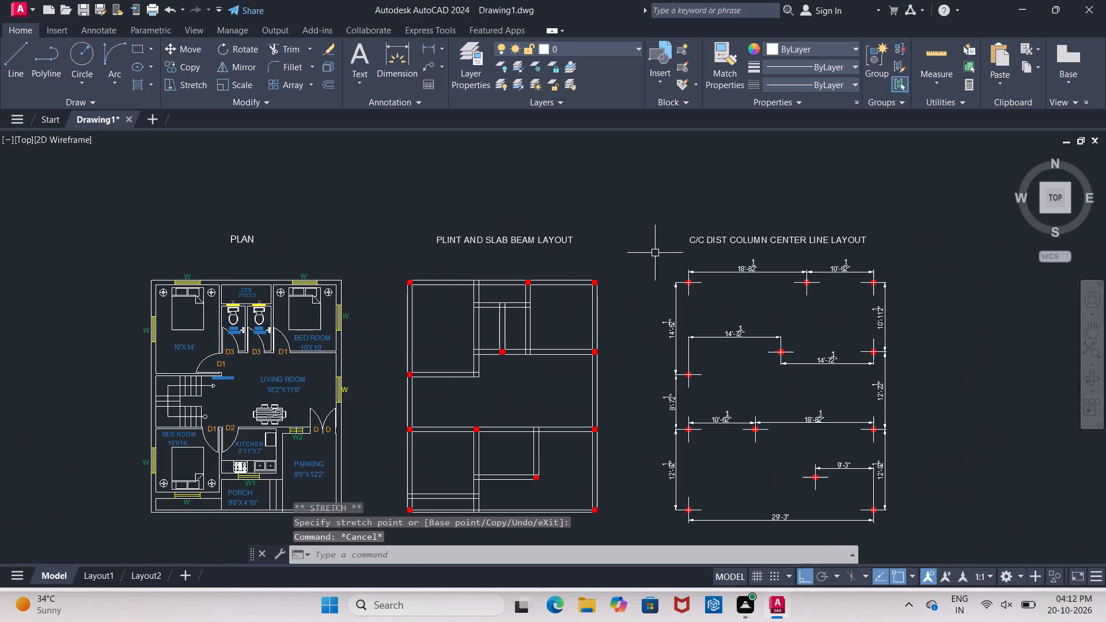
pyautogui.scroll(-5, 573, 248)
pyautogui.scroll(5, 555, 267)
pyautogui.scroll(-1, 504, 251)
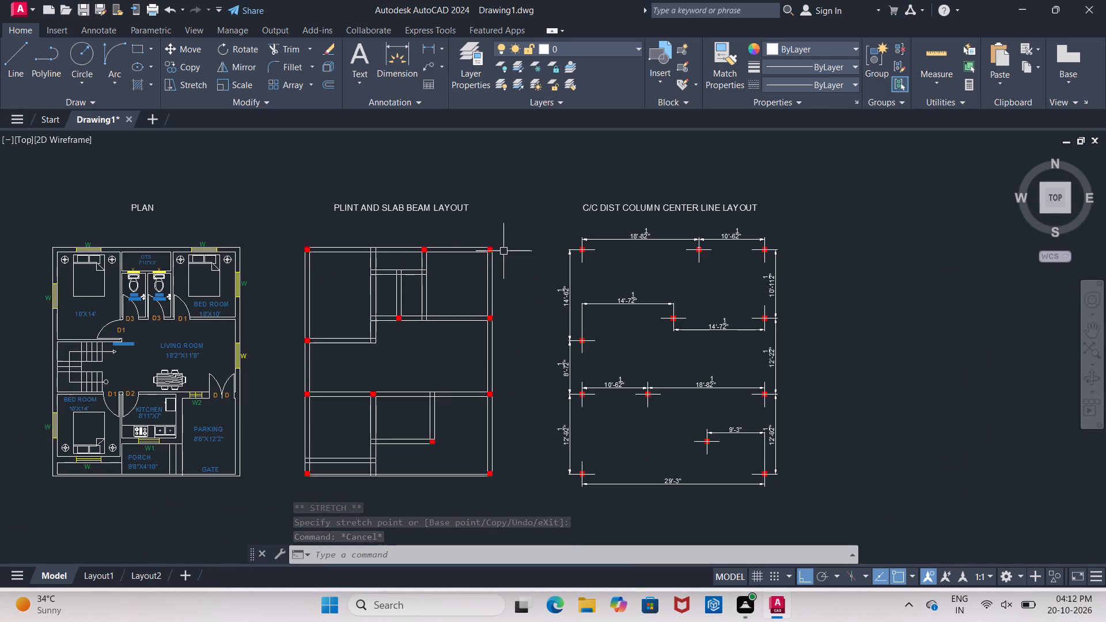
pyautogui.scroll(2, 313, 238)
pyautogui.scroll(-1, 338, 232)
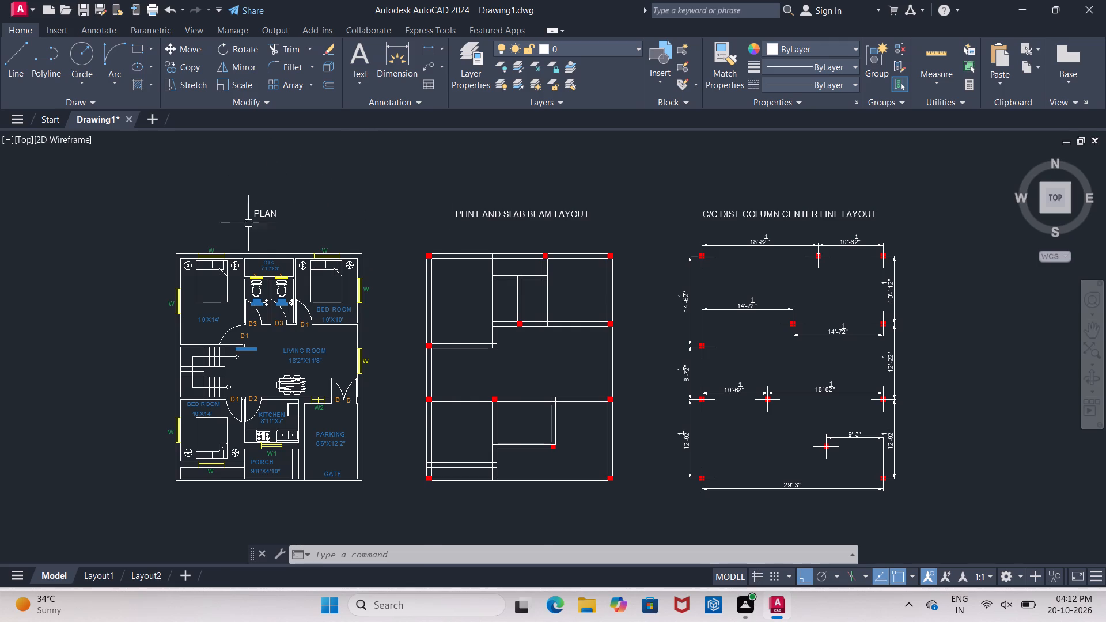
# Draw a horizontal line under the PLAN title, extending slightly past both ends of the text.
pyautogui.scroll(4, 257, 219)
pyautogui.click(10, 69)
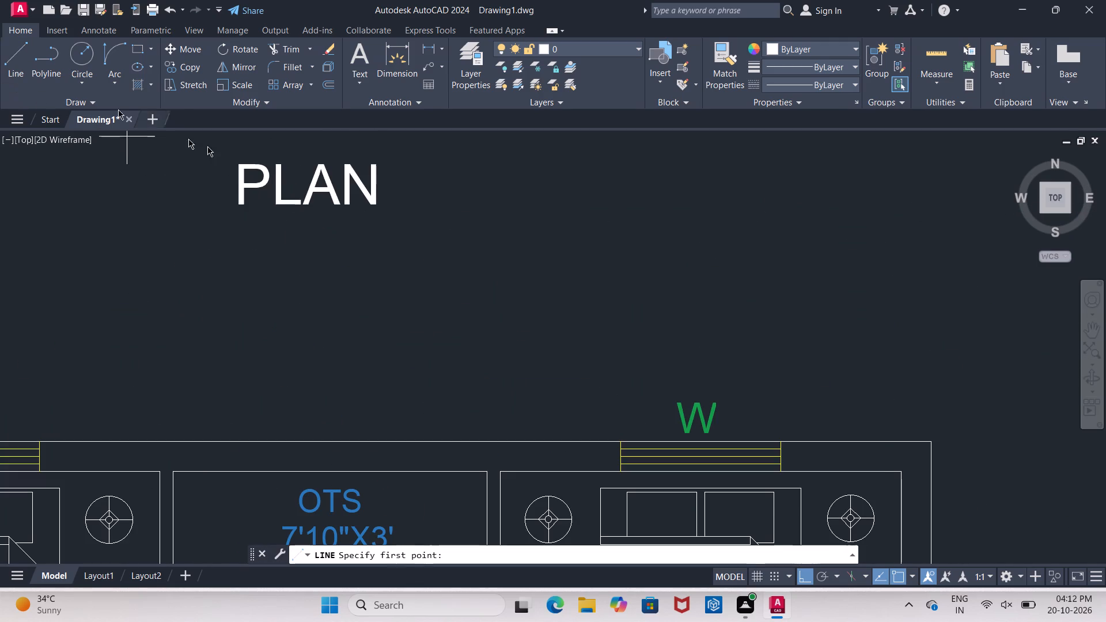
pyautogui.click(225, 207)
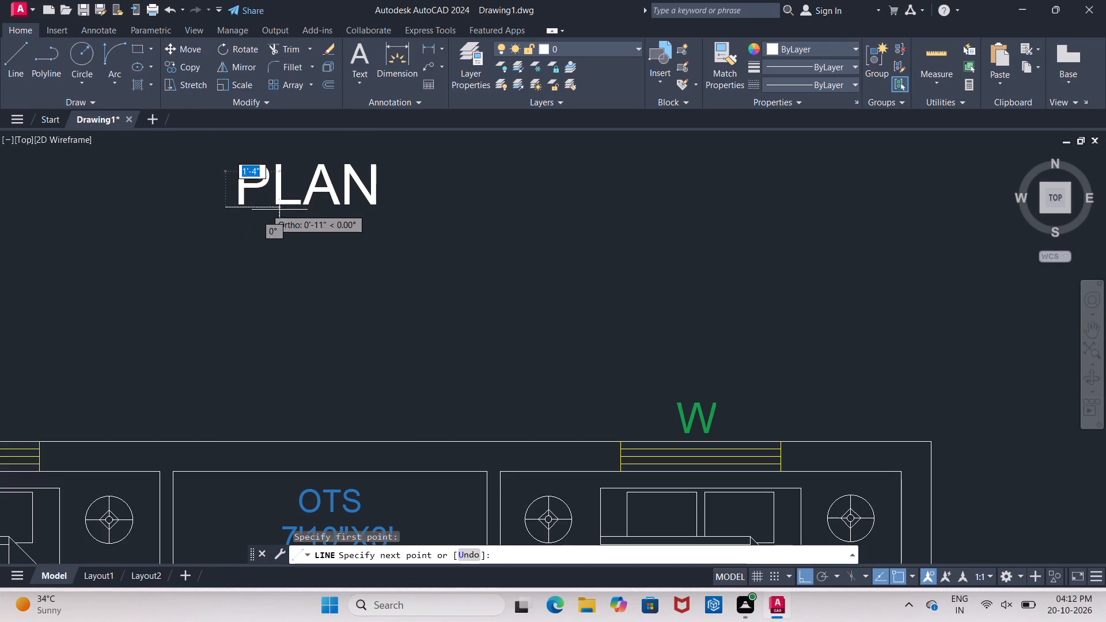
pyautogui.click(391, 210)
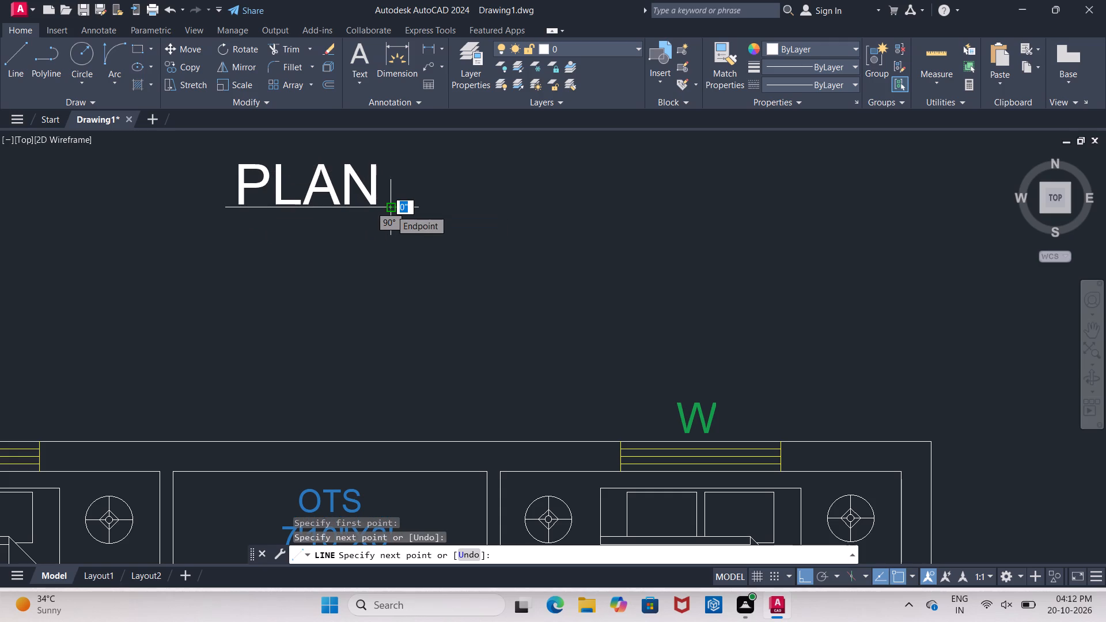
pyautogui.press('Escape')
# Draw a horizontal underline about 22'-8" long beneath the PLINT AND SLAB BEAM LAYOUT title.
pyautogui.scroll(-2, 486, 196)
pyautogui.moveTo(488, 196); pyautogui.dragTo(116, 225, button='middle')
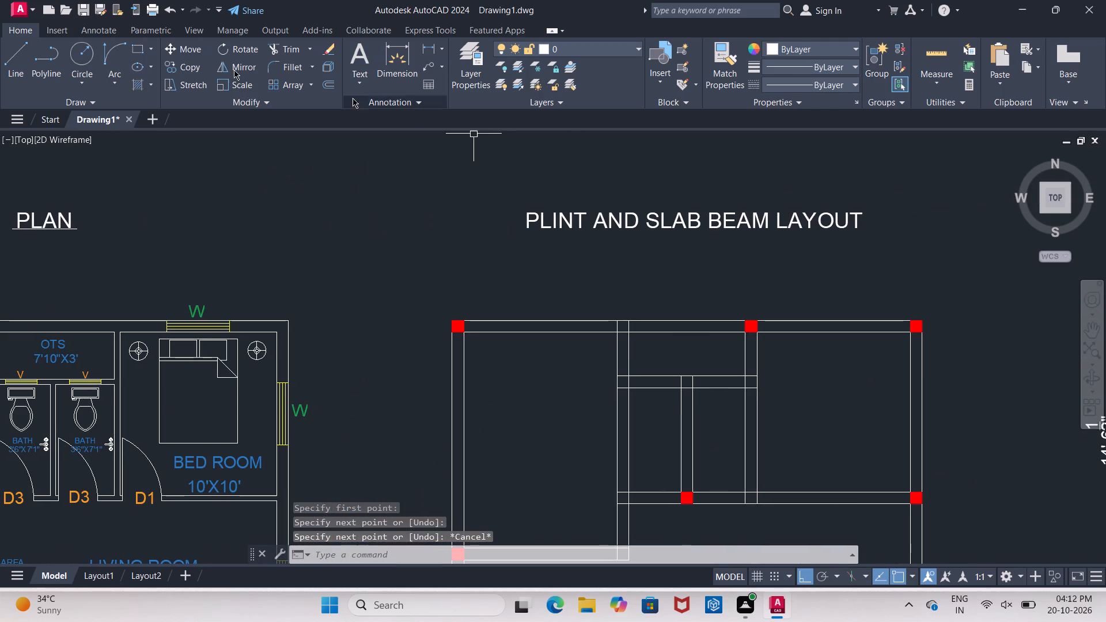
pyautogui.click(36, 61)
pyautogui.click(6, 59)
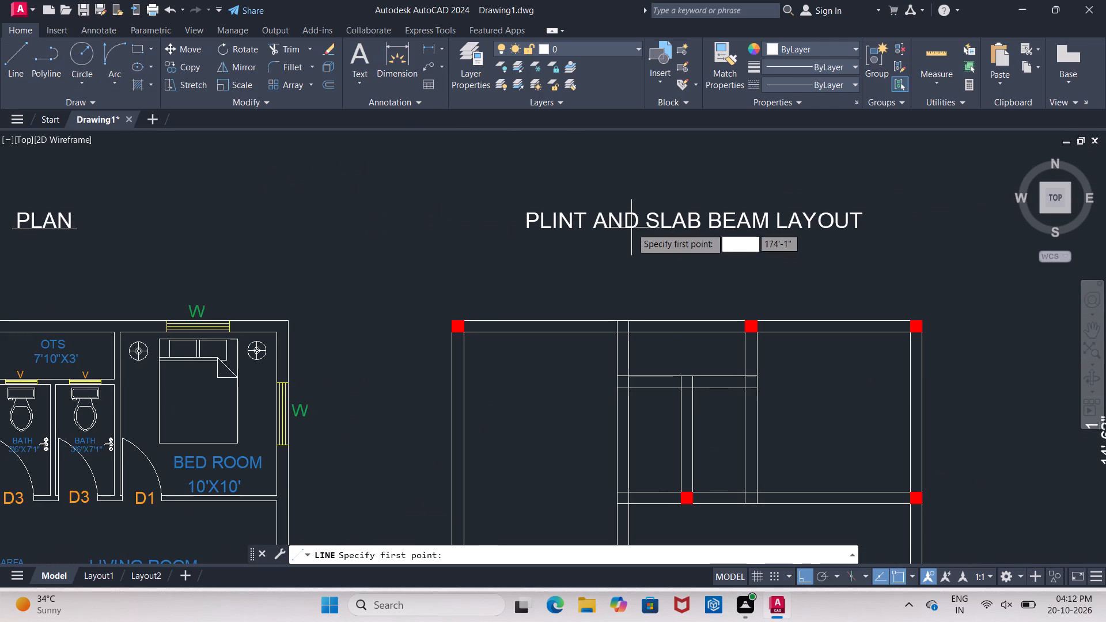
pyautogui.moveTo(577, 226); pyautogui.dragTo(503, 226, button='middle')
pyautogui.scroll(1, 461, 237)
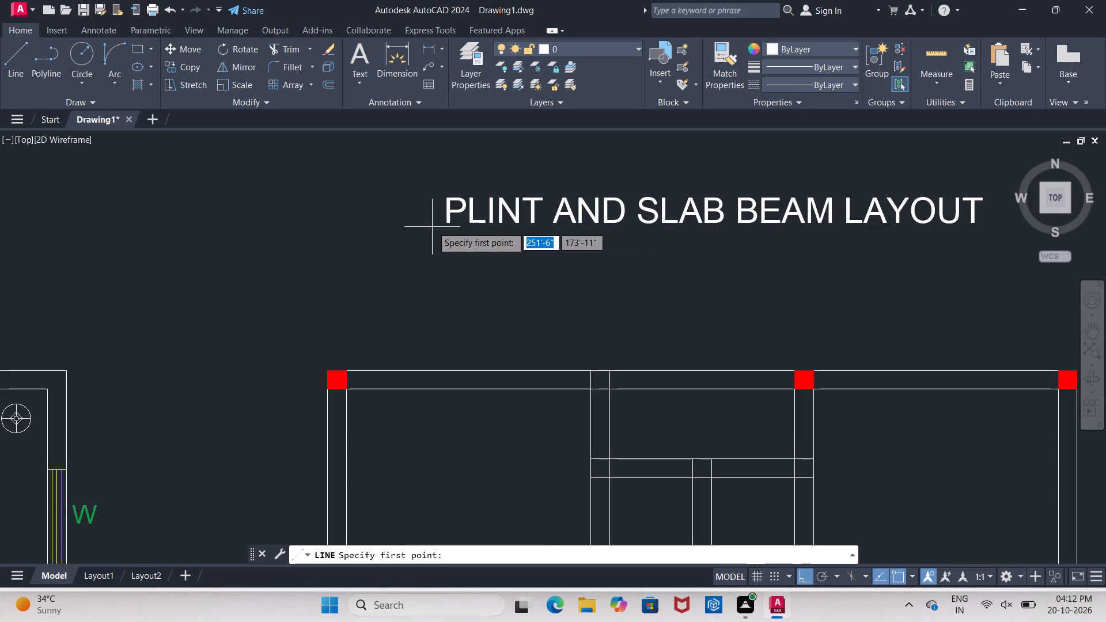
pyautogui.click(432, 226)
pyautogui.moveTo(748, 236); pyautogui.dragTo(550, 259, button='middle')
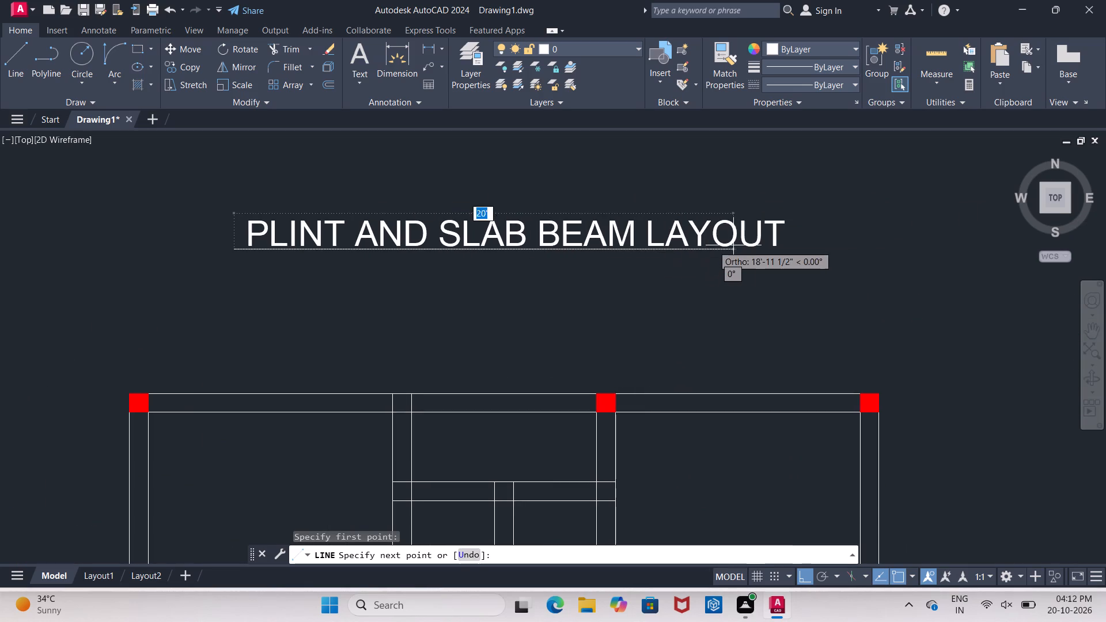
pyautogui.click(801, 248)
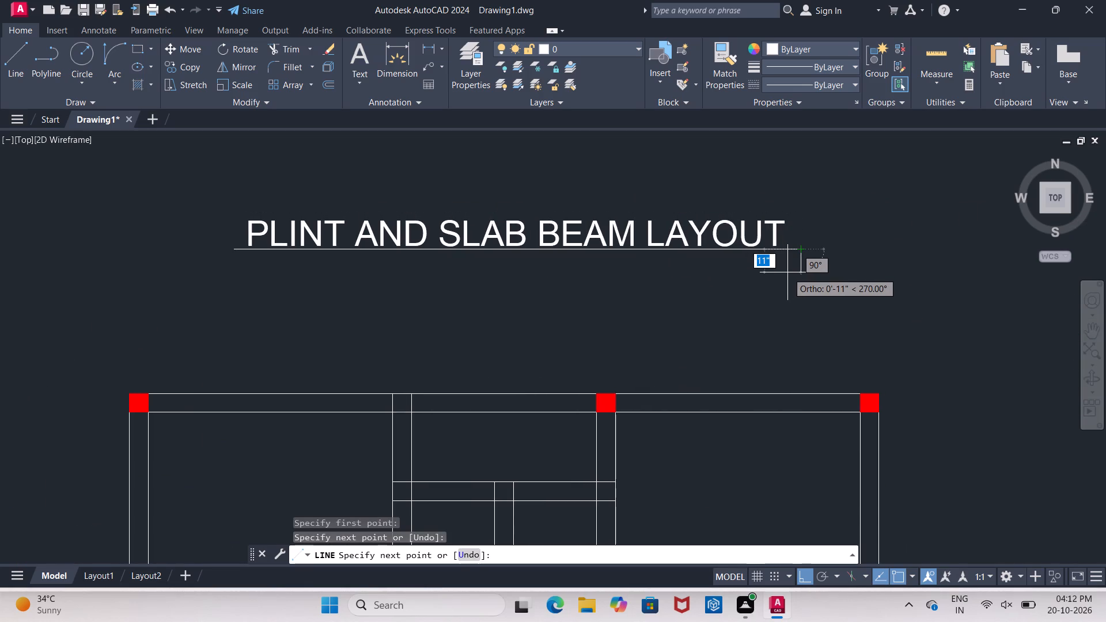
pyautogui.press('Escape')
# Draw a horizontal underline beneath the C/C DIST COLUMN CENTER LINE LAYOUT title, extending slightly past the start of the text.
pyautogui.scroll(-1, 805, 280)
pyautogui.moveTo(811, 281); pyautogui.dragTo(268, 280, button='middle')
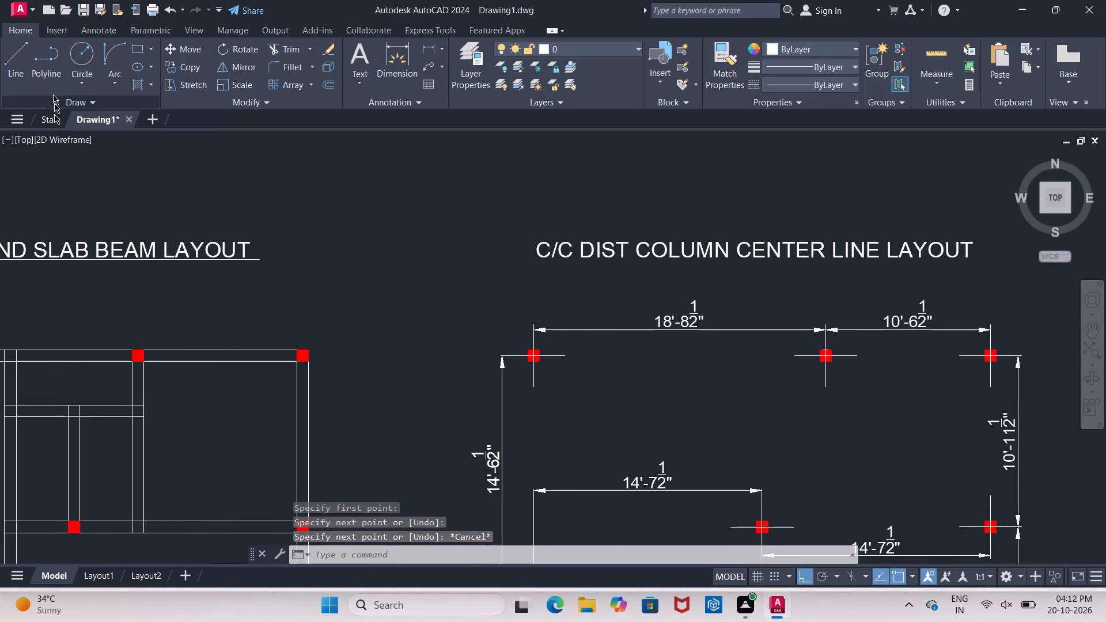
pyautogui.click(12, 56)
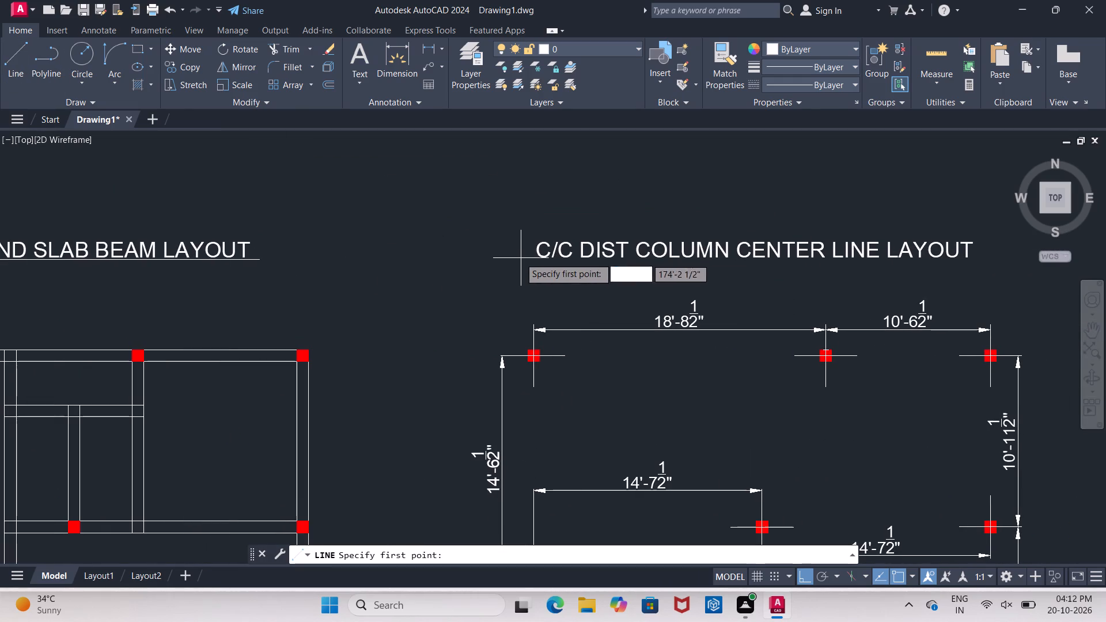
pyautogui.click(524, 259)
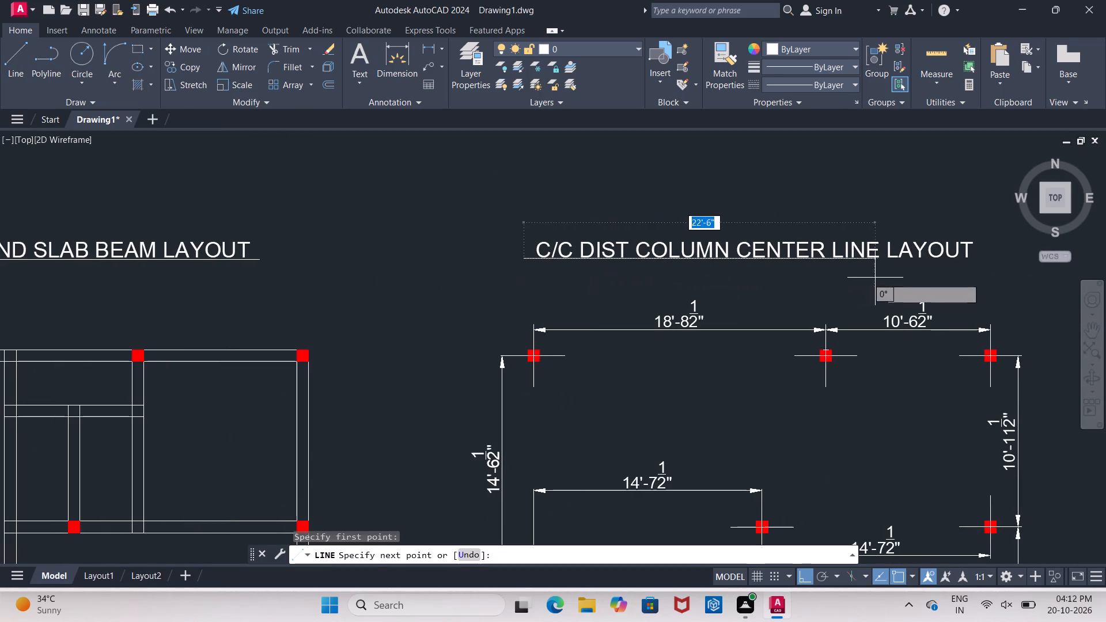
pyautogui.click(979, 281)
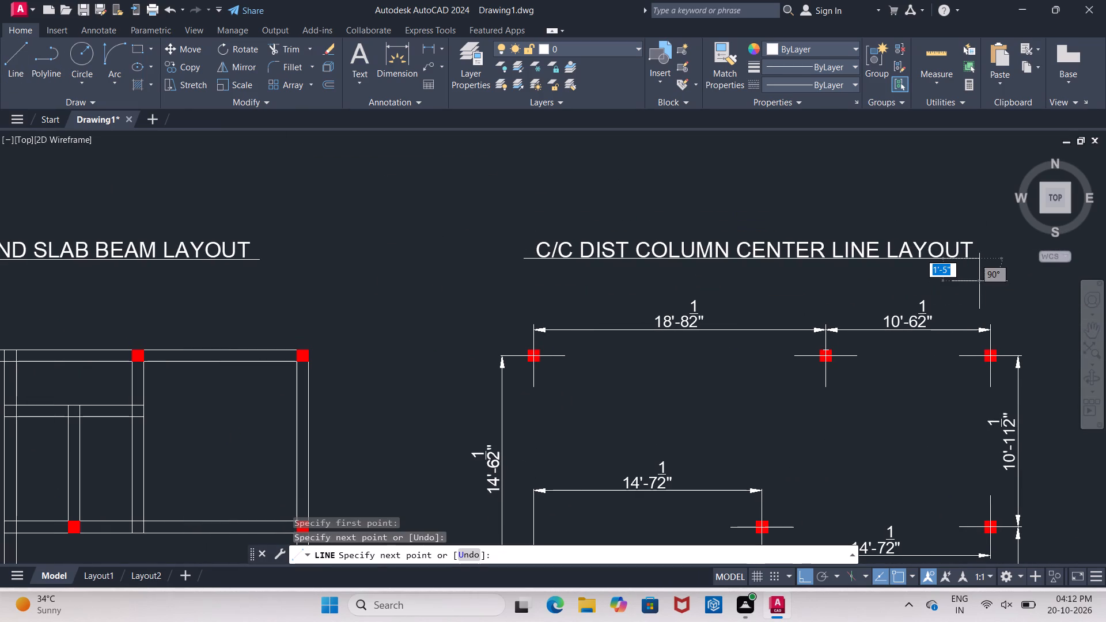
pyautogui.press('Escape')
# Draw a rectangular border around all three drawings and their titles.
pyautogui.scroll(-4, 979, 281)
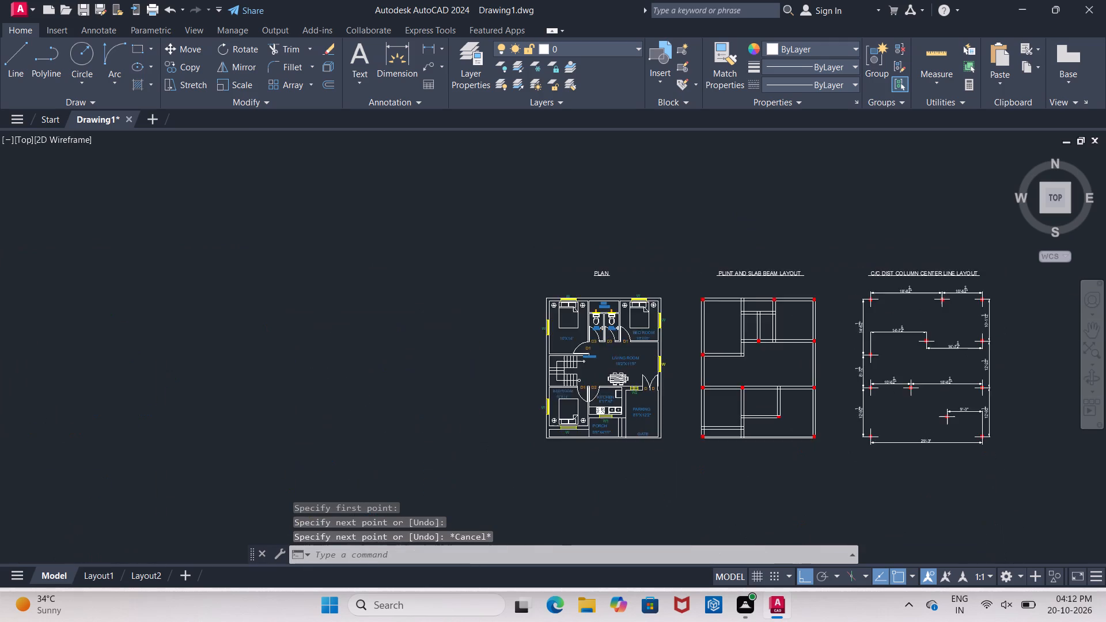
pyautogui.moveTo(945, 264); pyautogui.dragTo(654, 248, button='middle')
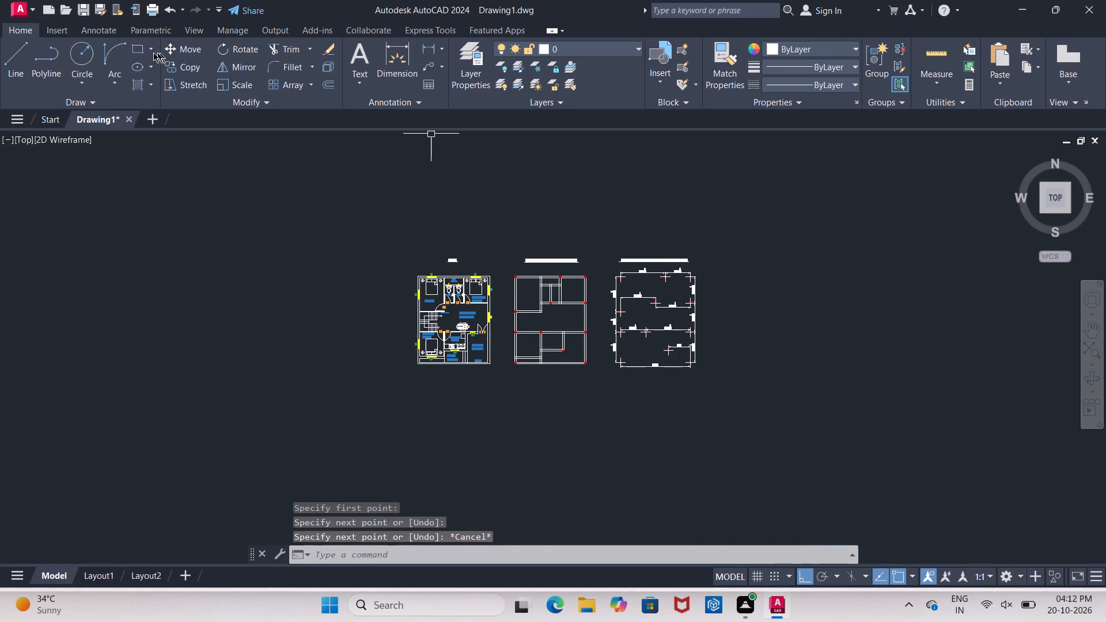
pyautogui.click(139, 48)
pyautogui.scroll(1, 361, 255)
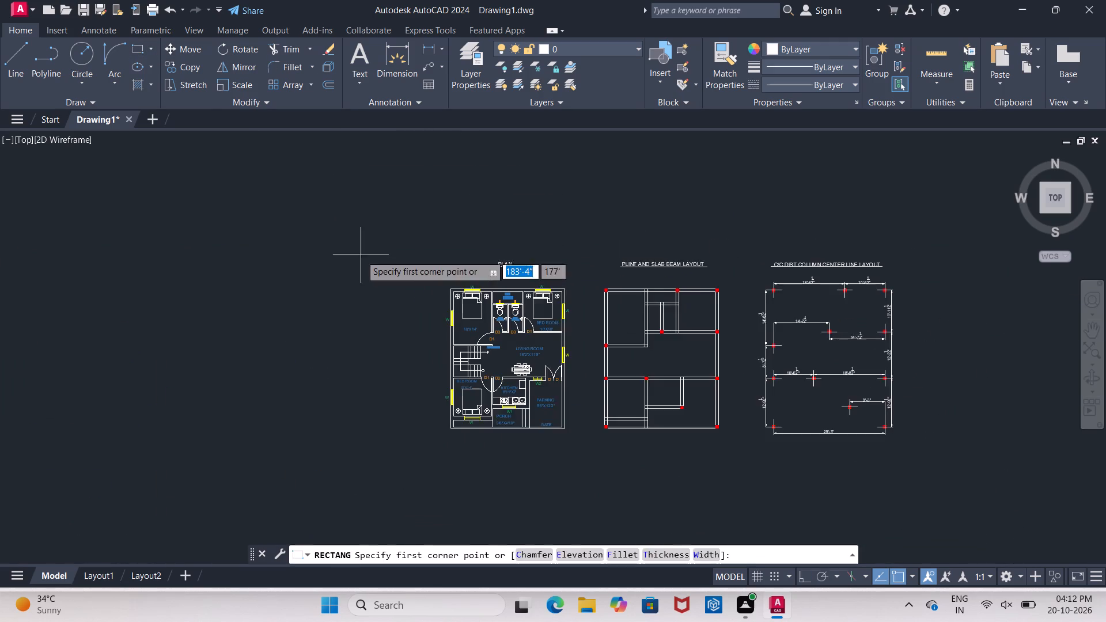
pyautogui.moveTo(361, 255); pyautogui.dragTo(334, 215, button='middle')
pyautogui.click(408, 210)
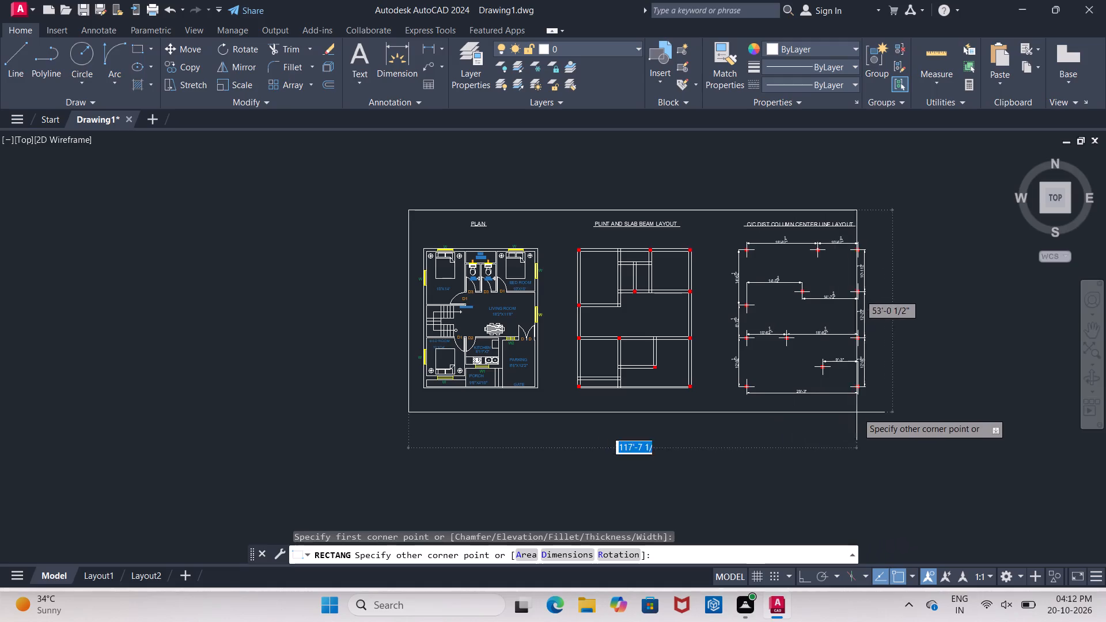
pyautogui.click(882, 405)
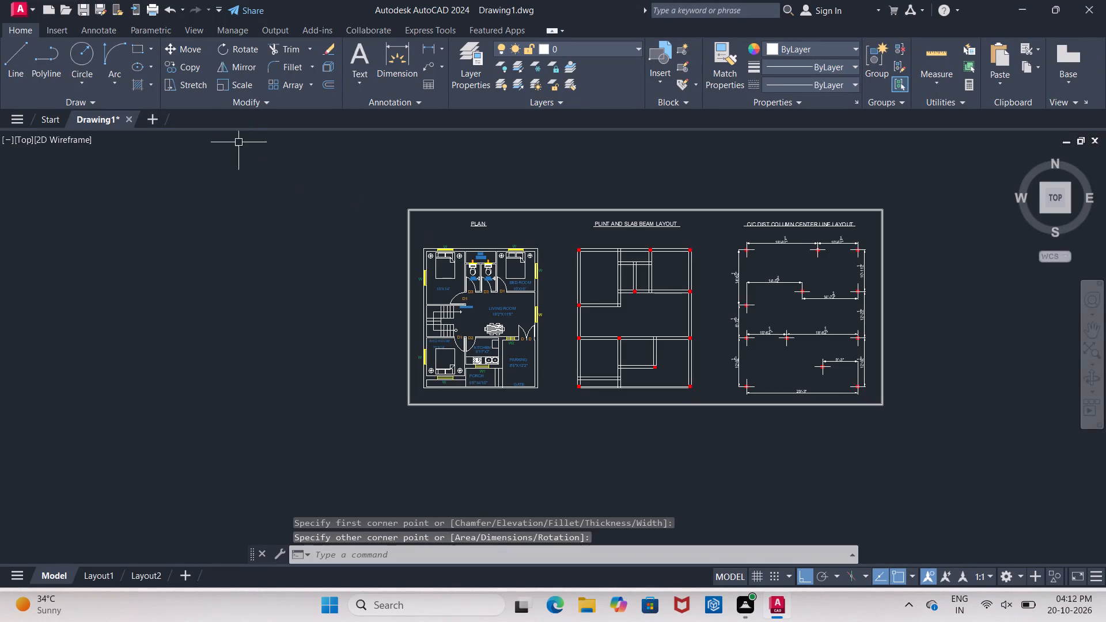
# Offset the rectangular border 4" inward to make a double frame.
pyautogui.click(328, 89)
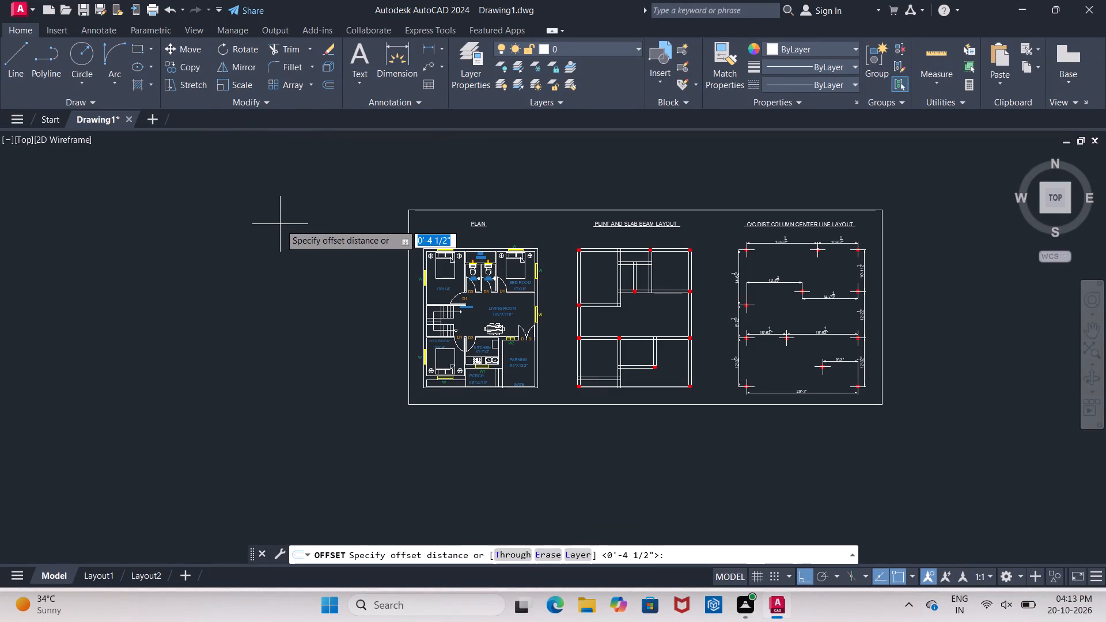
pyautogui.write('4"')
pyautogui.press('Return')
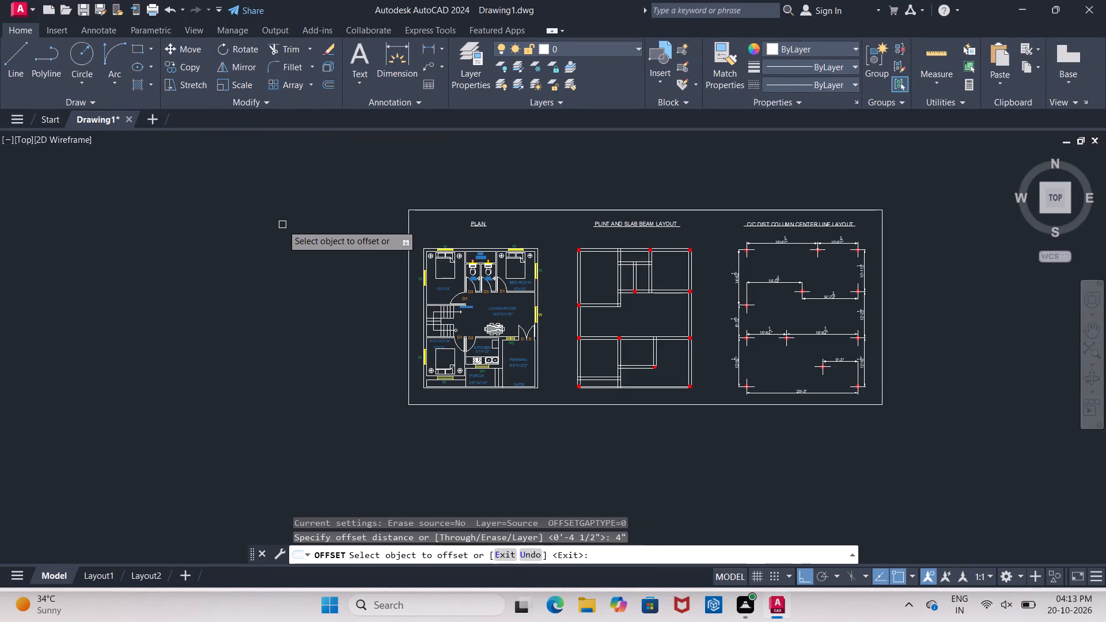
pyautogui.click(434, 210)
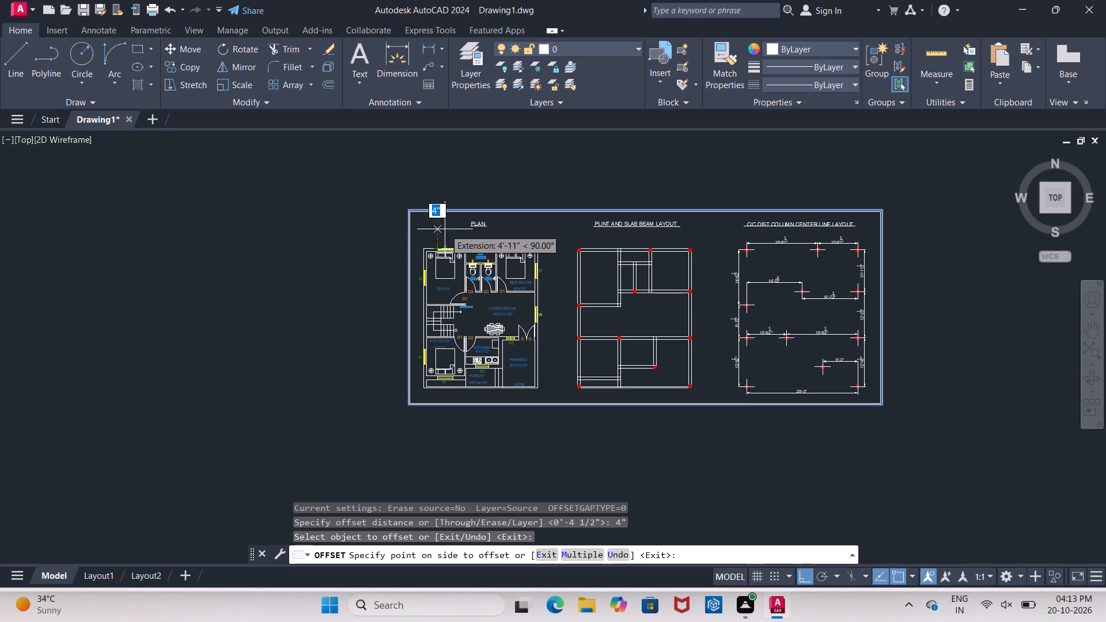
pyautogui.click(445, 229)
pyautogui.press('Escape')
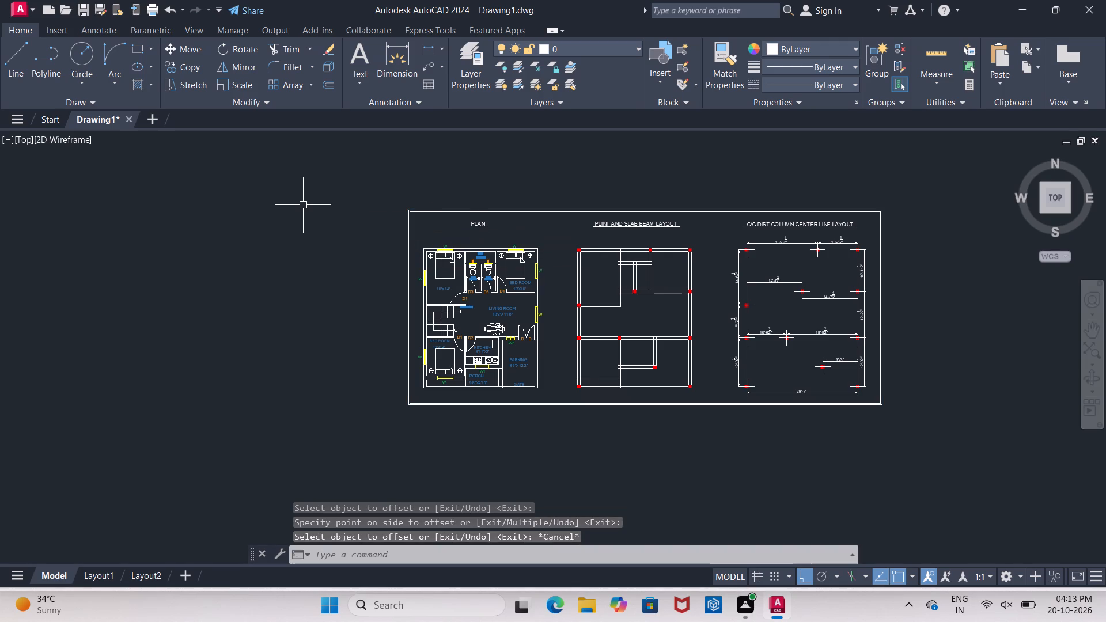
# Save the drawing as PLAN 20 LOGON in the Desktop folder that holds the LOG ON and LOG OFF drawings.
pyautogui.click(14, 2)
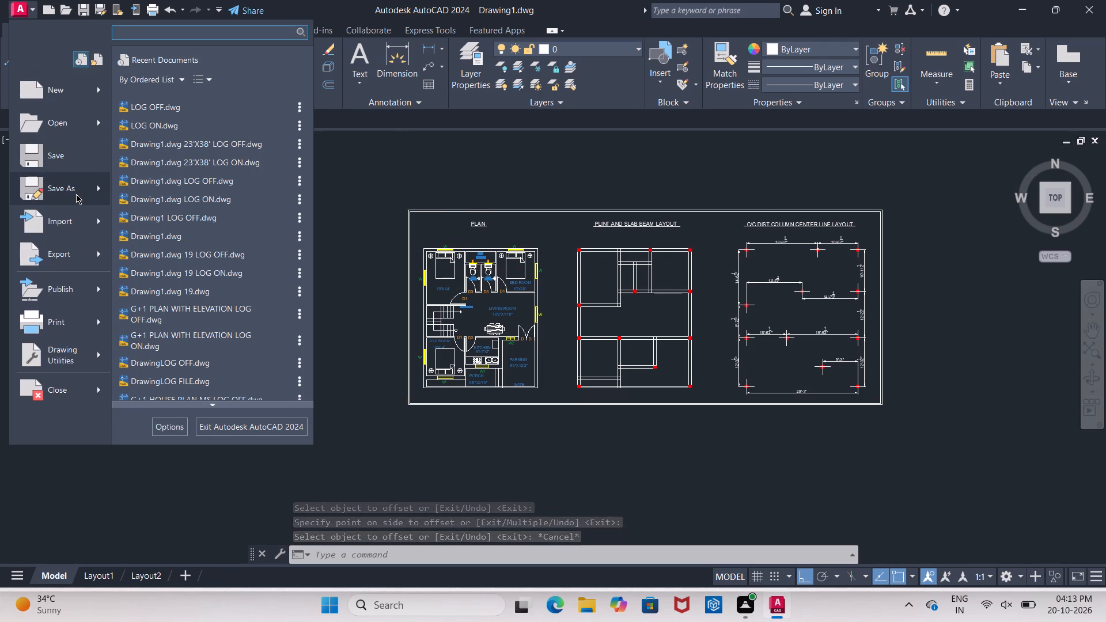
pyautogui.click(241, 104)
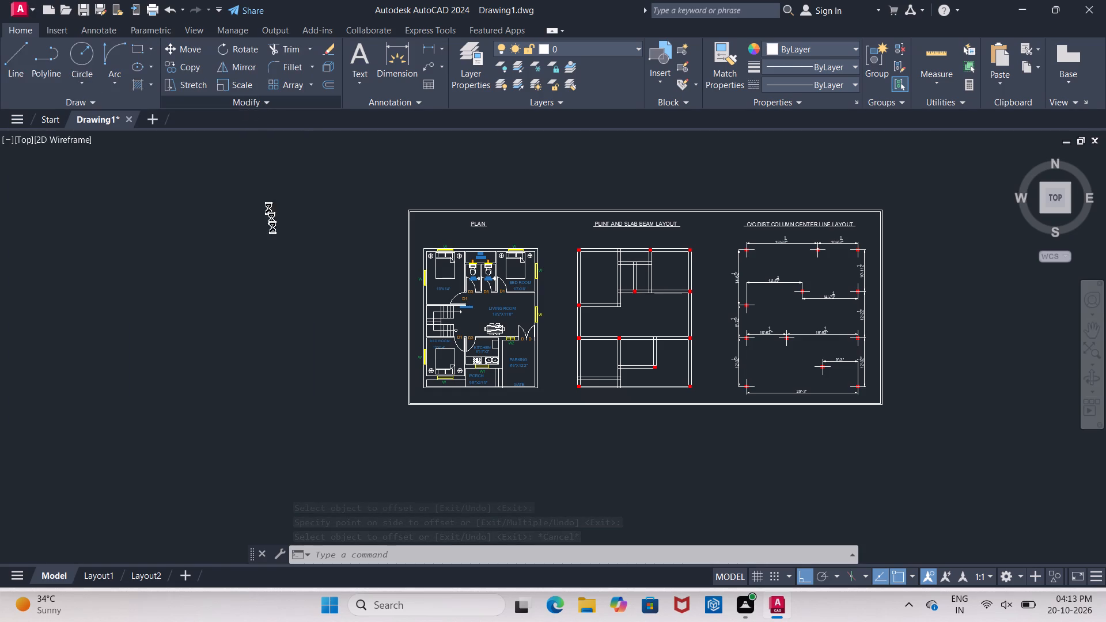
pyautogui.click(344, 276)
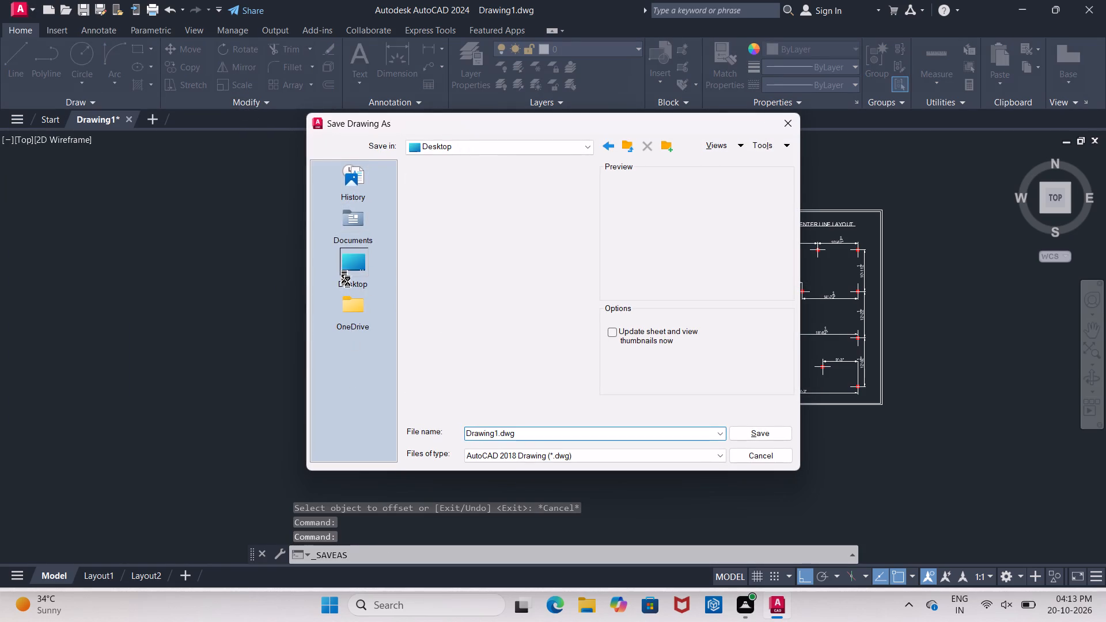
pyautogui.doubleClick(461, 378)
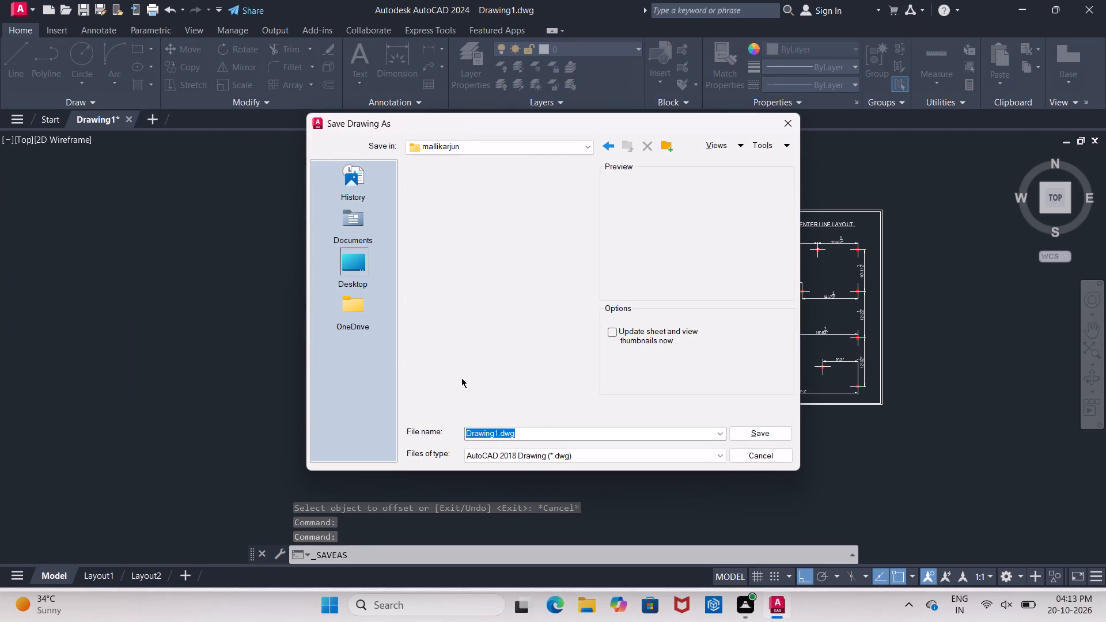
pyautogui.click(540, 435)
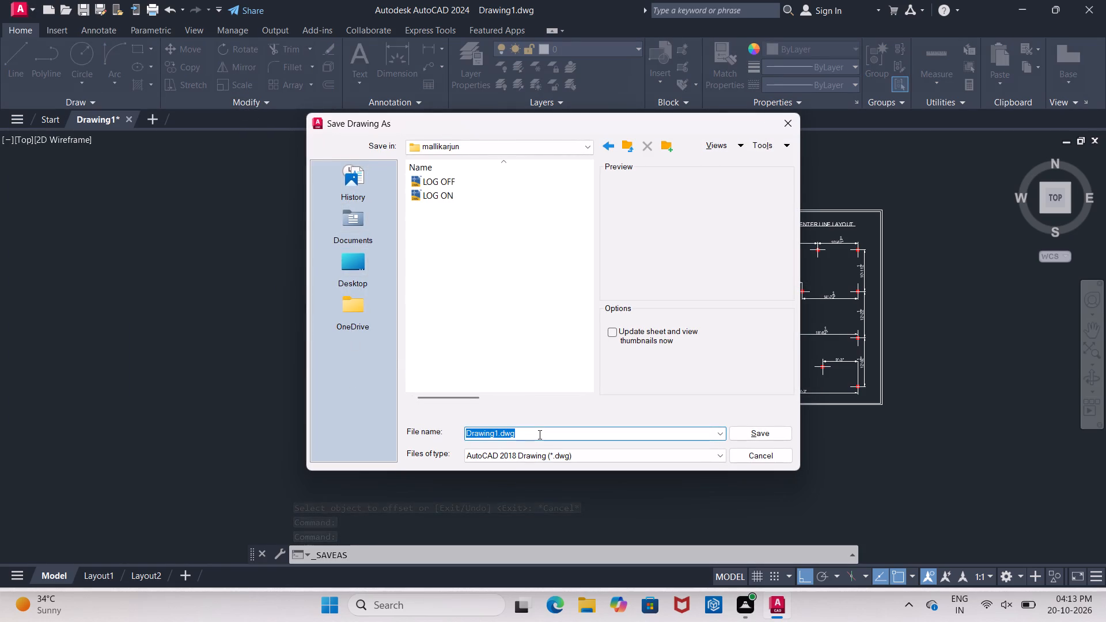
pyautogui.press('BackSpace')
pyautogui.press('l')
pyautogui.press('BackSpace')
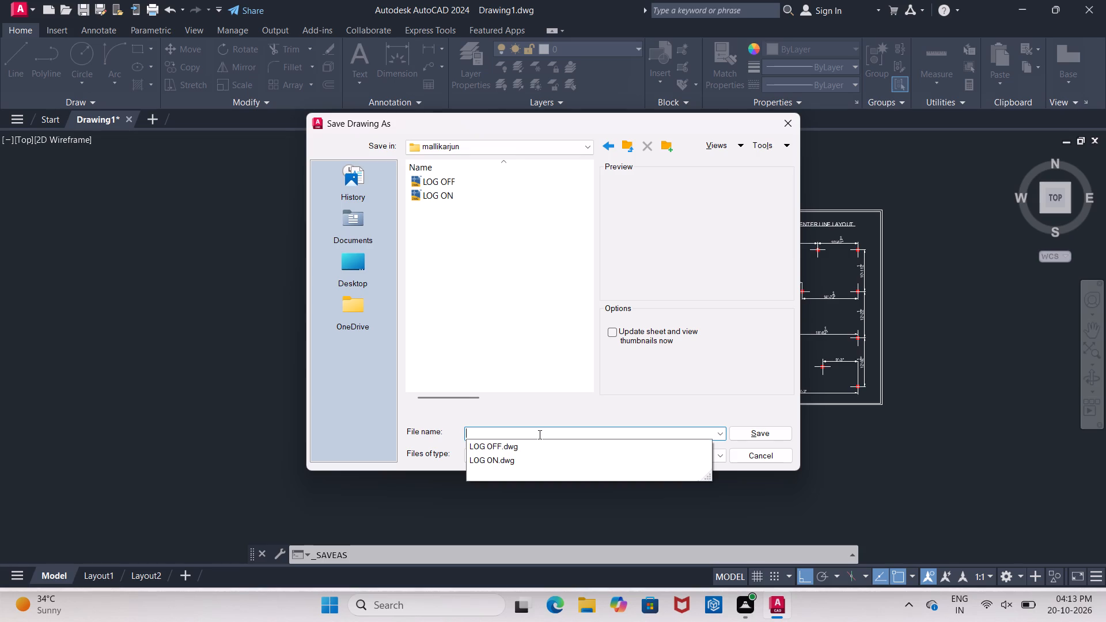
pyautogui.write('PLA')
pyautogui.write('N')
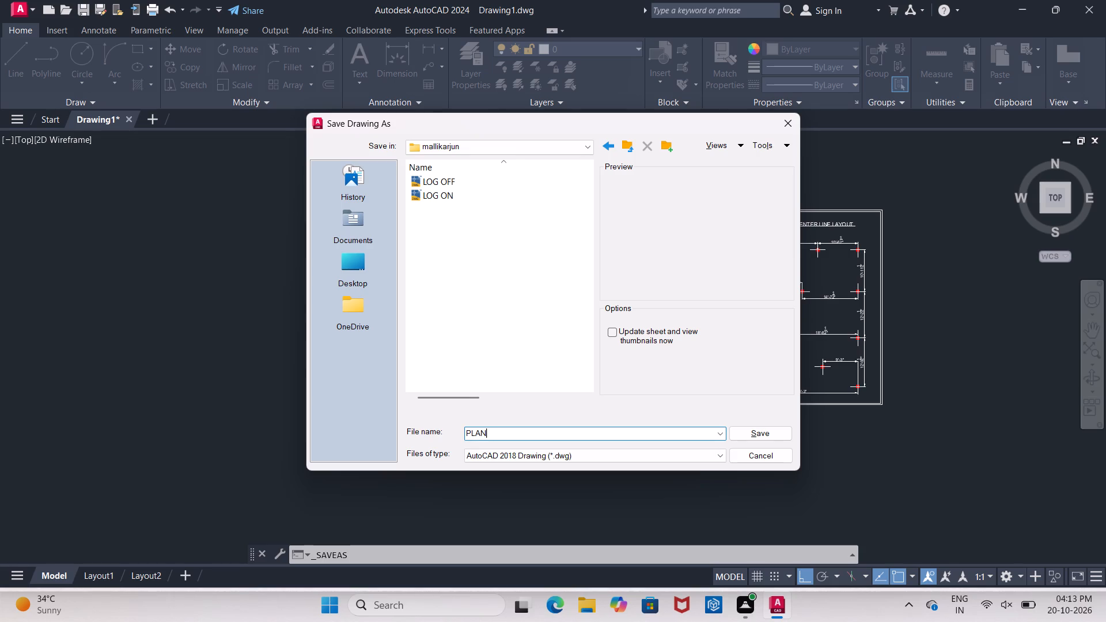
pyautogui.press('space')
pyautogui.write('20')
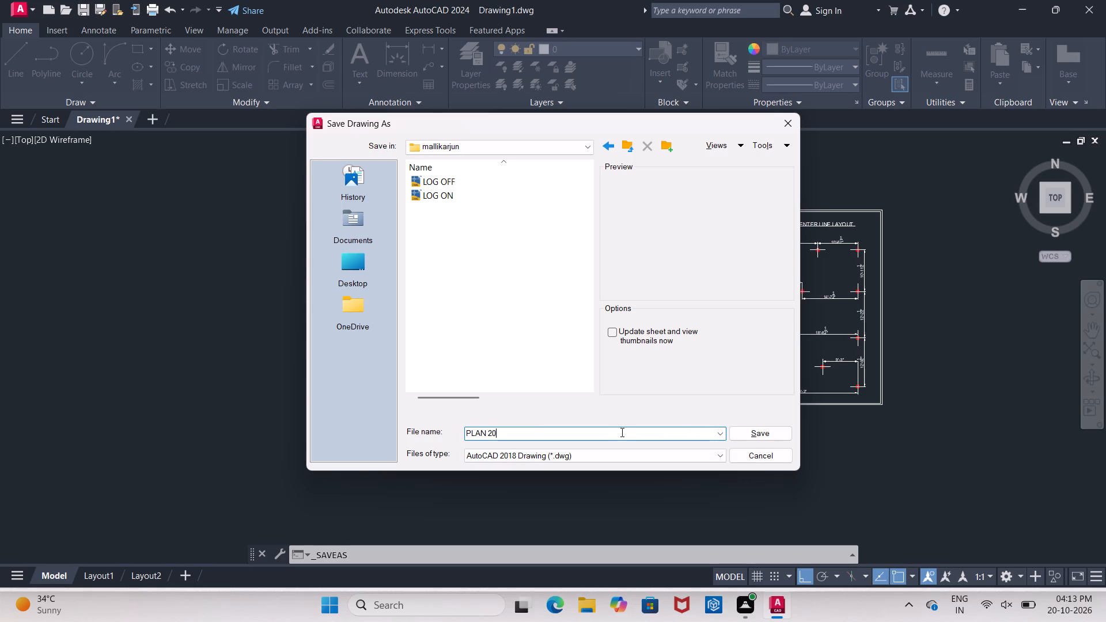
pyautogui.click(622, 433)
pyautogui.press('space')
pyautogui.write('LOG')
pyautogui.write('ON')
pyautogui.click(759, 435)
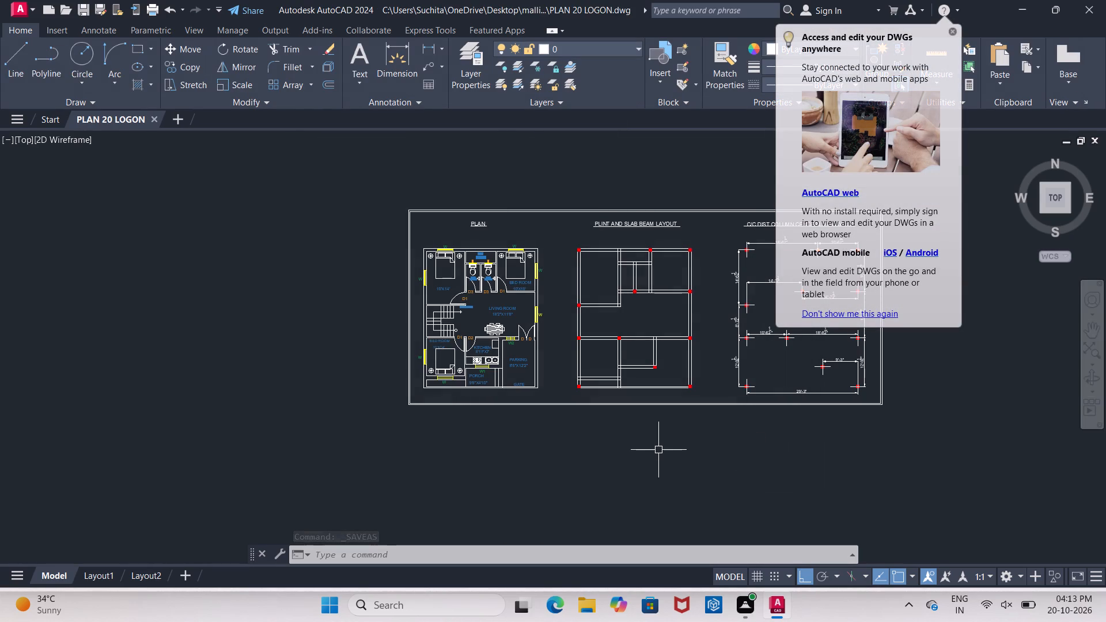
# Turn off command log recording with LOGFILEOFF.
pyautogui.write('LO')
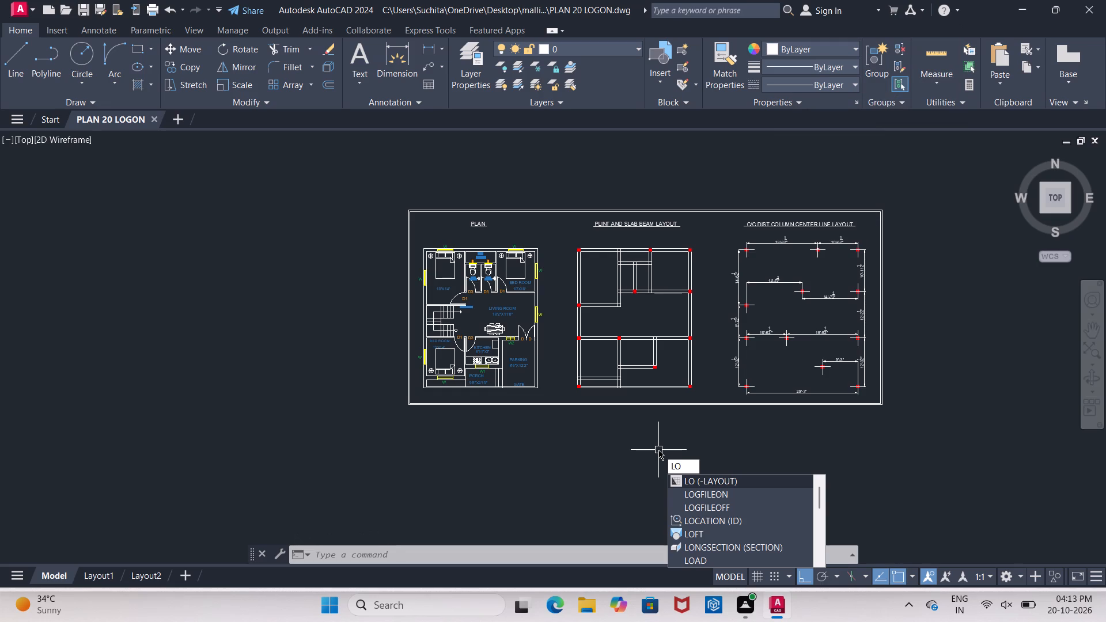
pyautogui.click(719, 508)
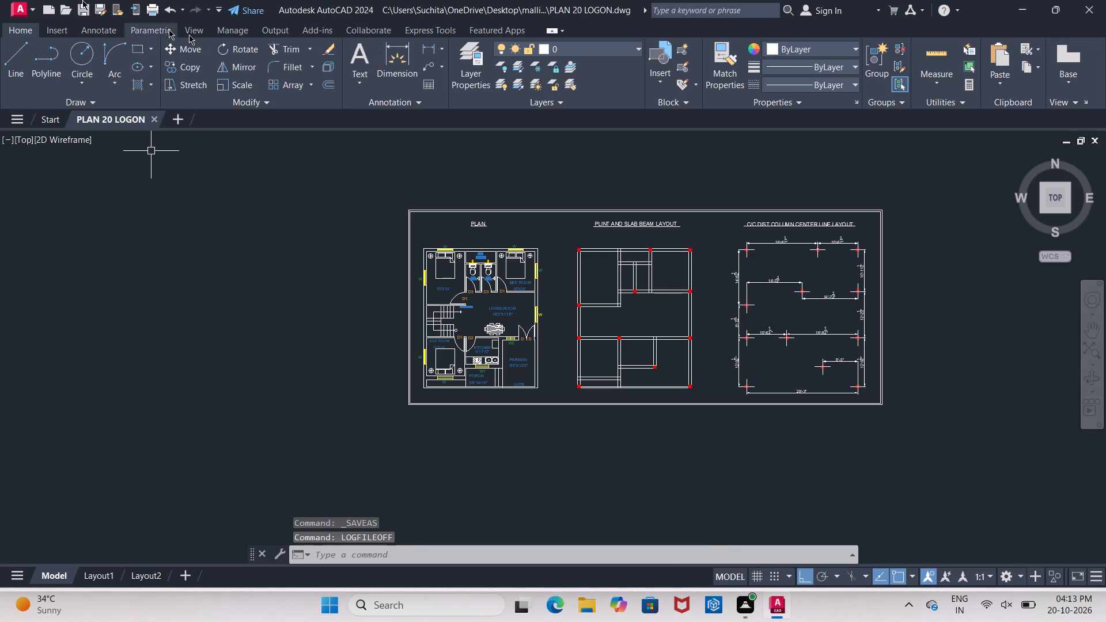
# Save a copy of the drawing as PLAN 20 LOGOFF in the same folder.
pyautogui.click(10, 6)
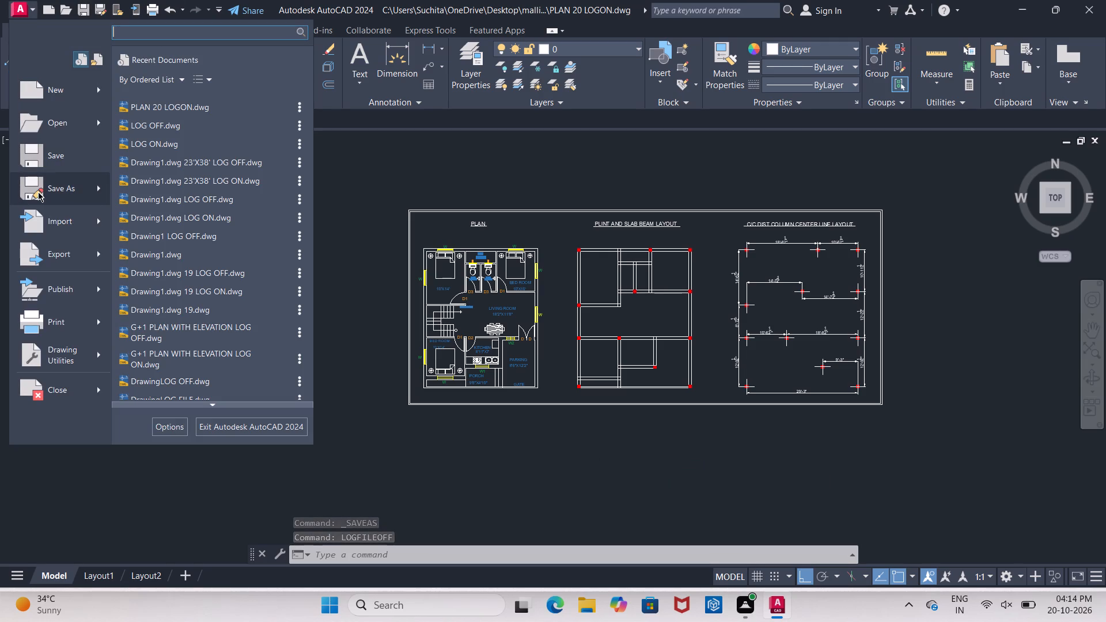
pyautogui.click(96, 192)
pyautogui.click(170, 103)
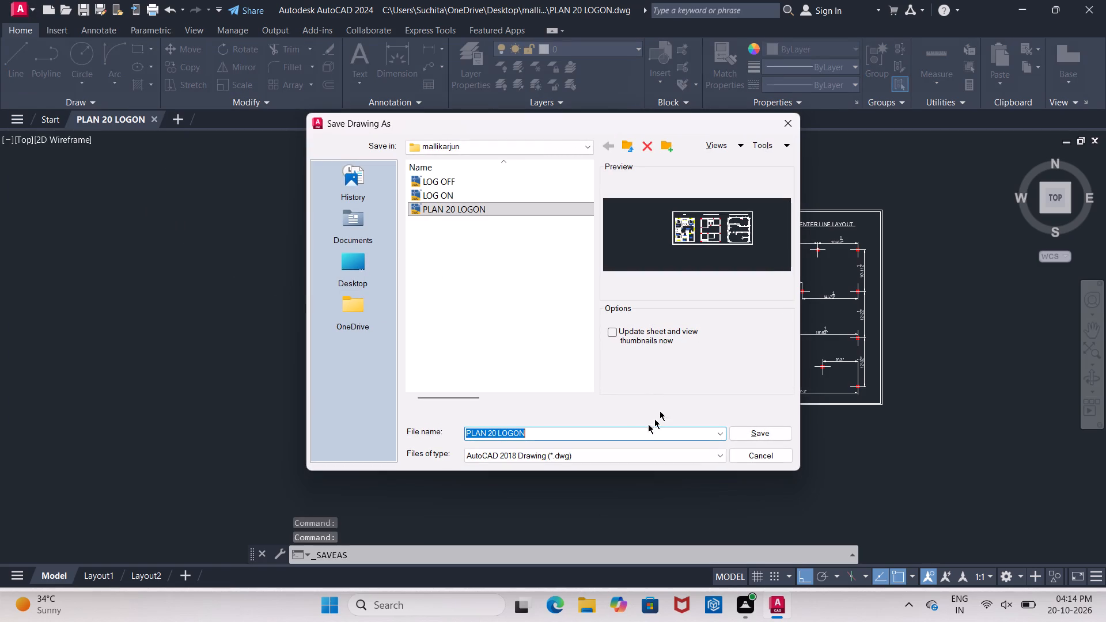
pyautogui.click(615, 433)
pyautogui.press('BackSpace')
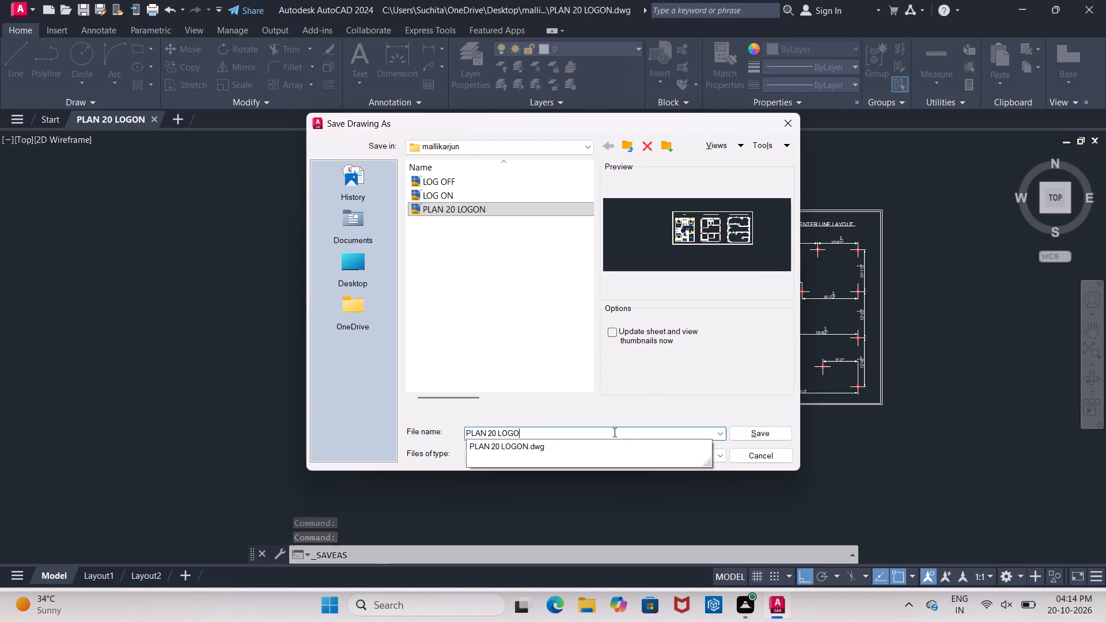
pyautogui.write('FF')
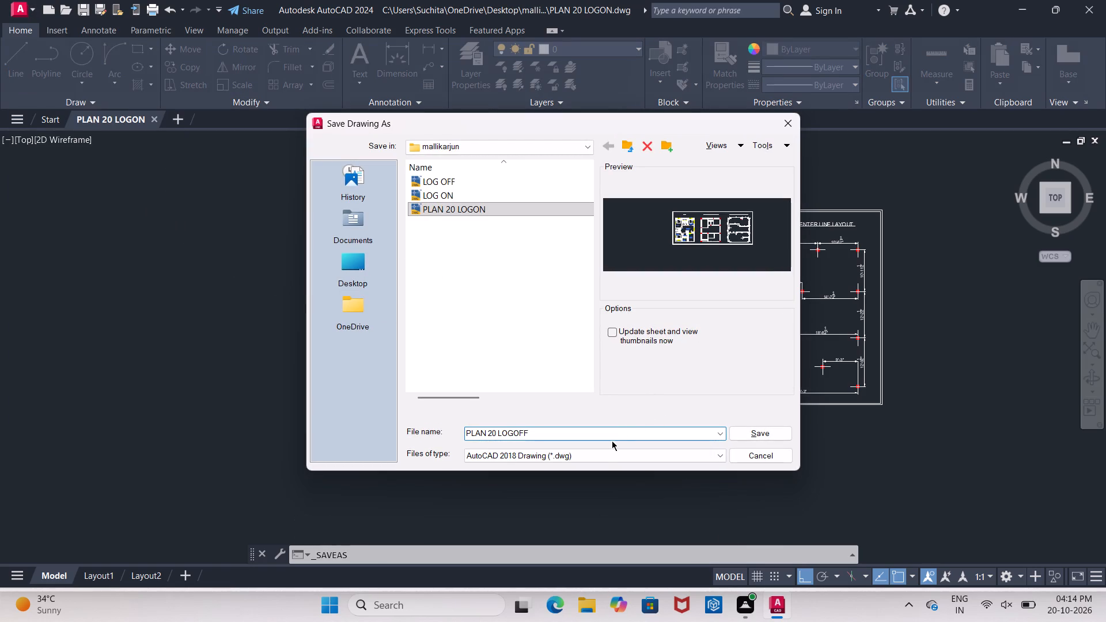
pyautogui.click(779, 434)
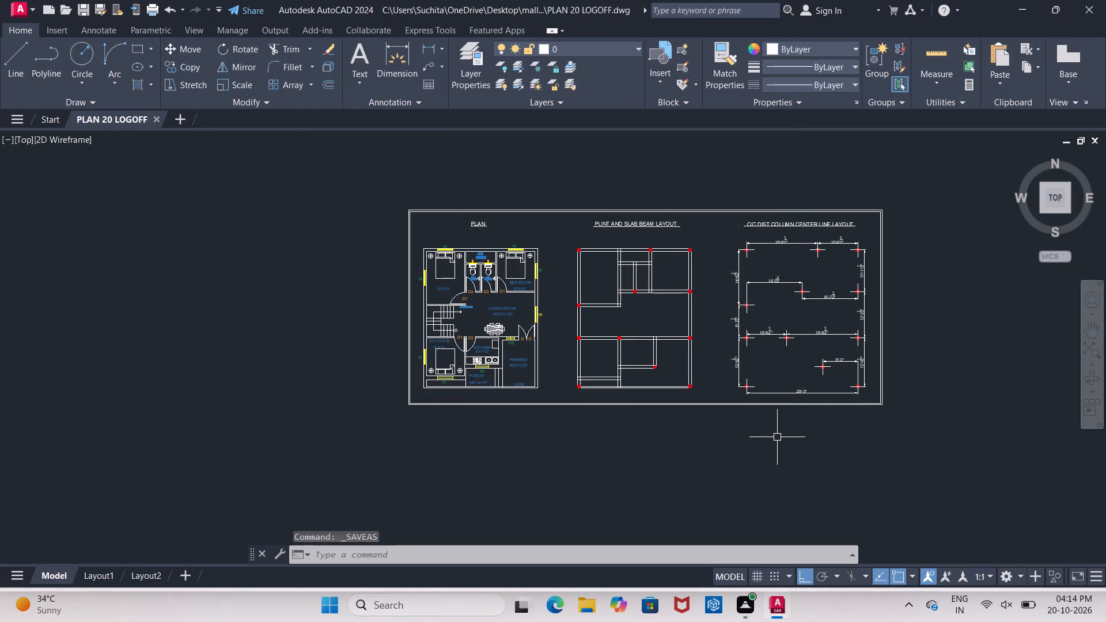
# Set up a plot of the drawing with the DWG To PDF.pc3 plotter and the plot centered on the paper.
pyautogui.hotkey('ctrl', 'p')
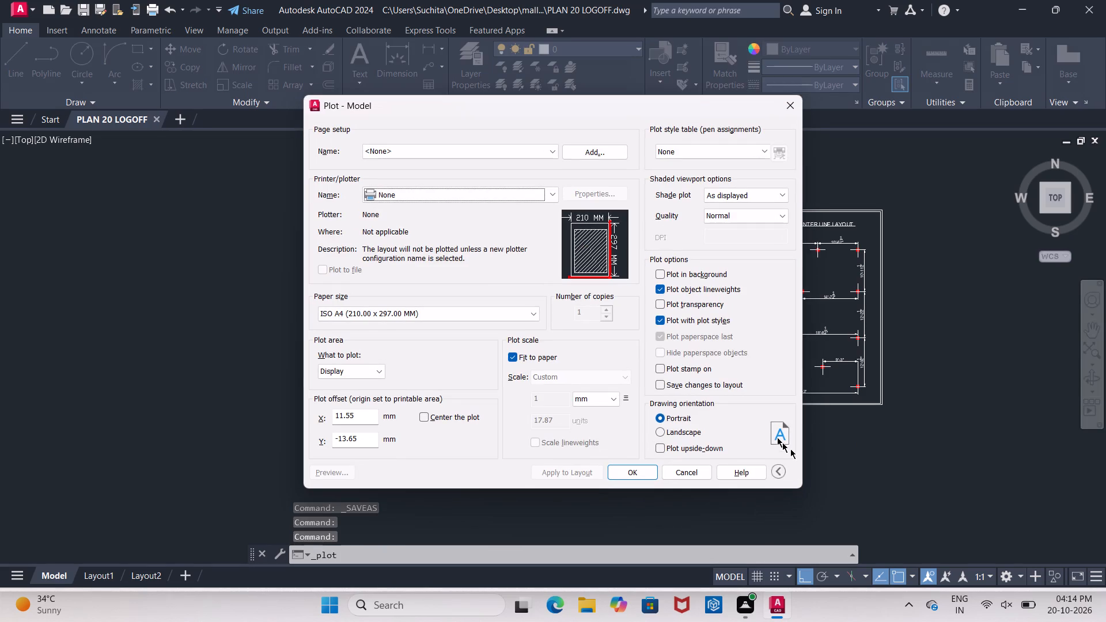
pyautogui.click(471, 199)
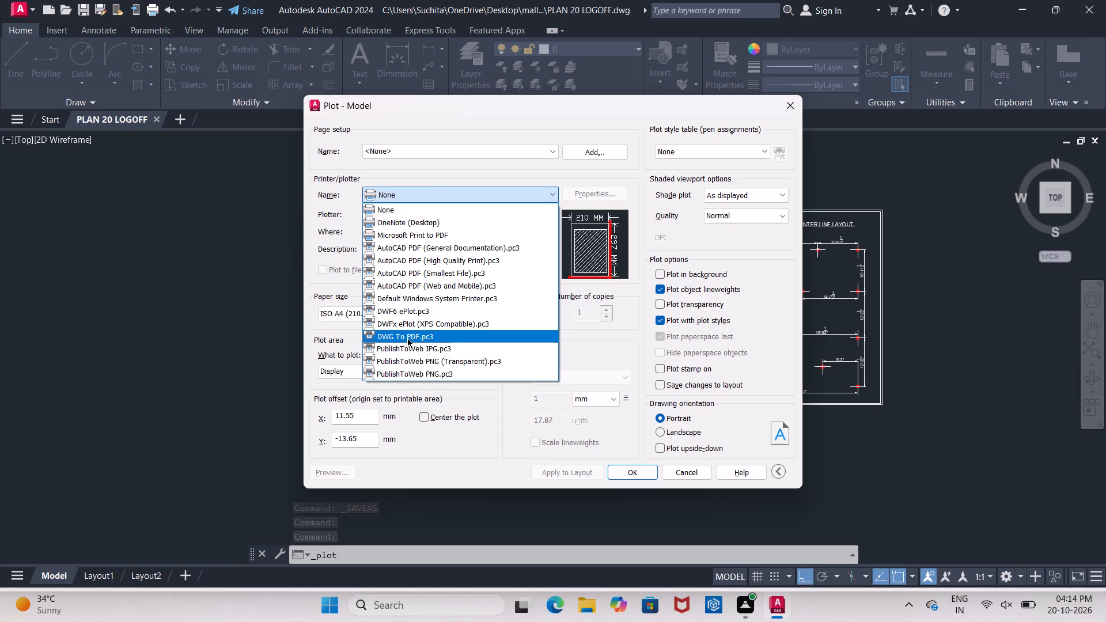
pyautogui.click(407, 338)
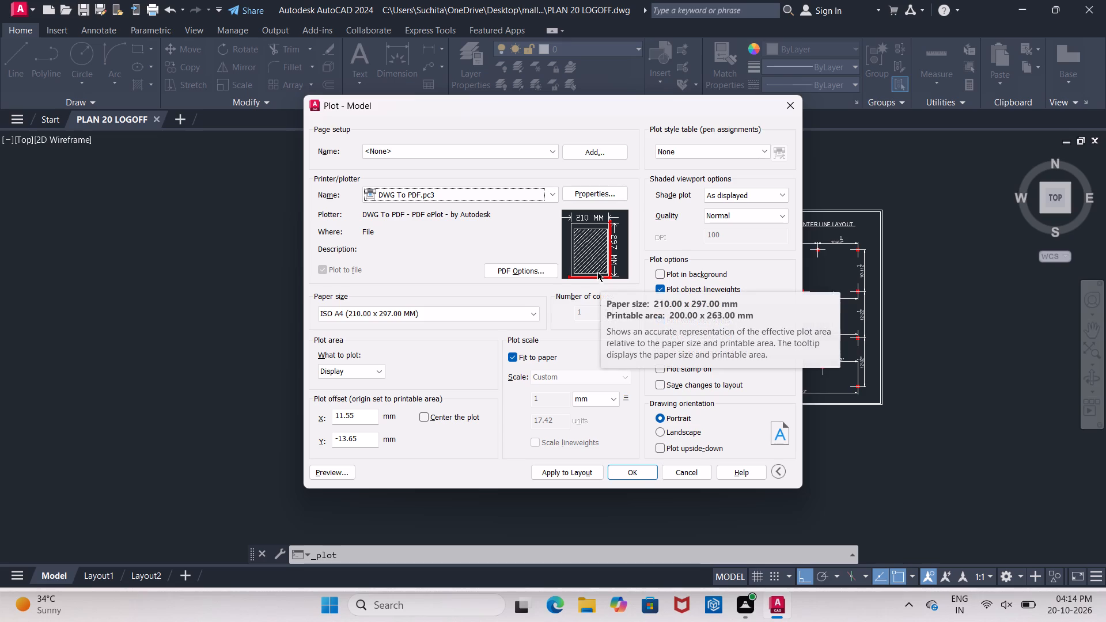
pyautogui.click(422, 413)
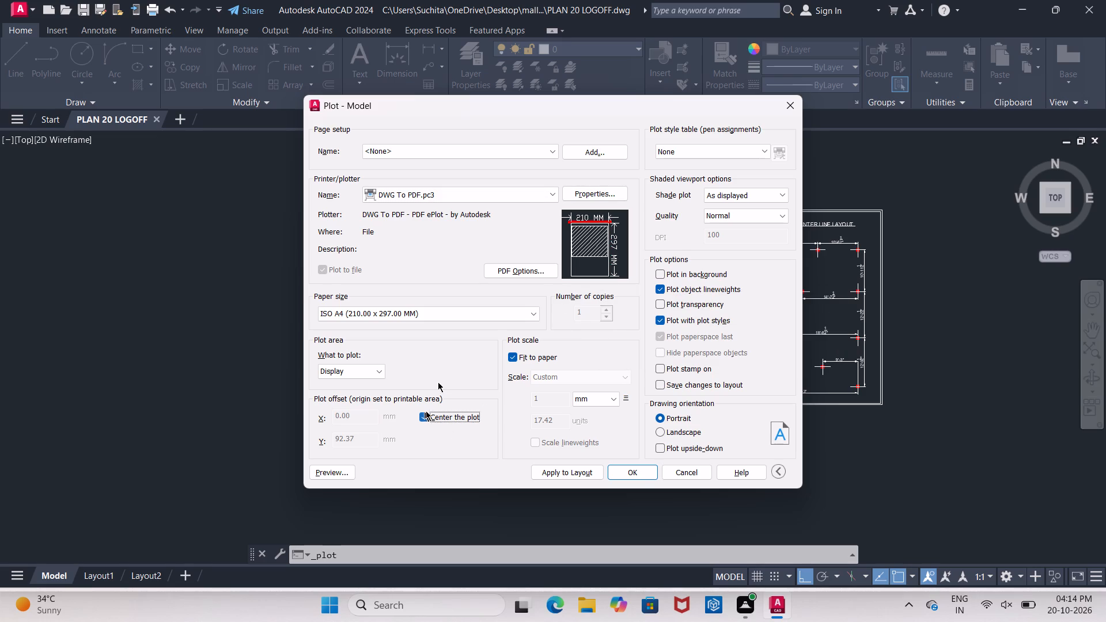
# Set the plot area to a window spanning opposite corners of the outer border frame.
pyautogui.click(370, 374)
pyautogui.click(366, 417)
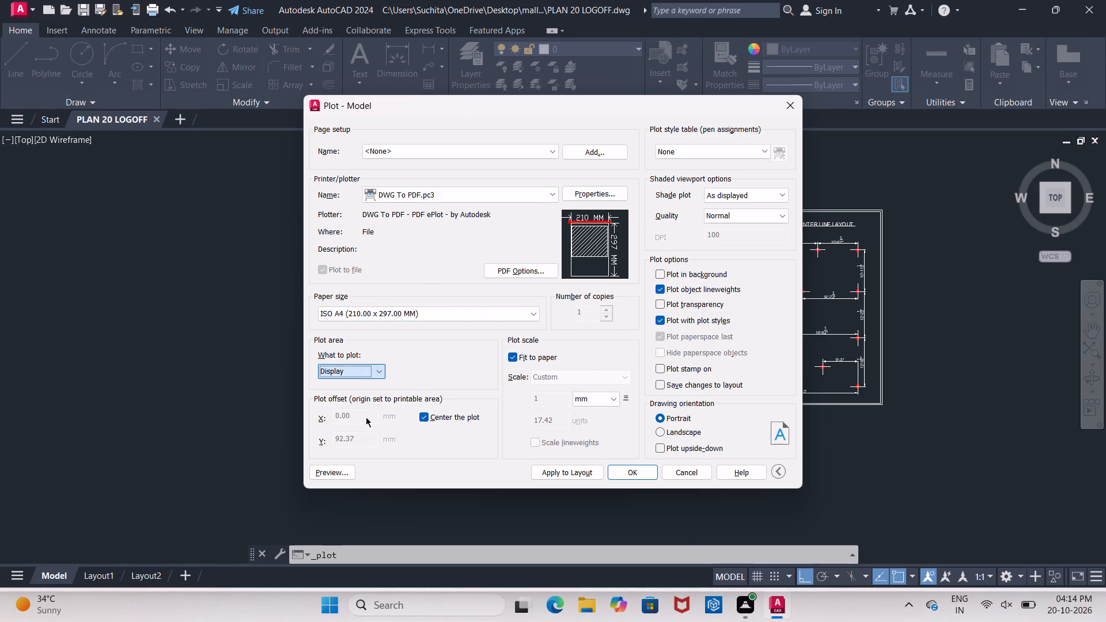
pyautogui.click(380, 368)
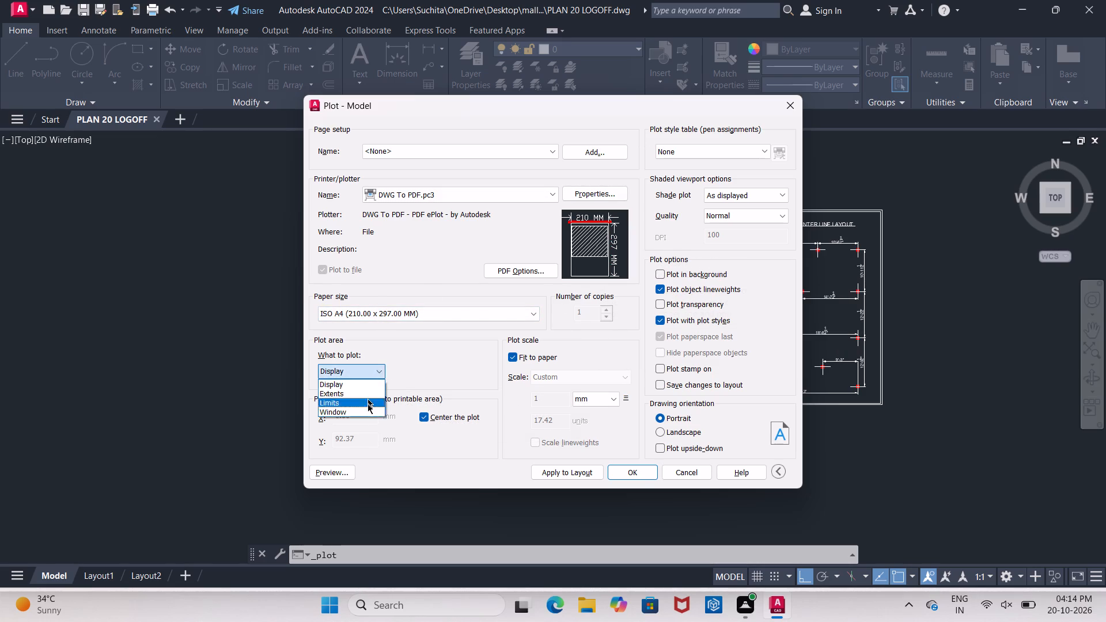
pyautogui.click(368, 412)
pyautogui.scroll(4, 407, 218)
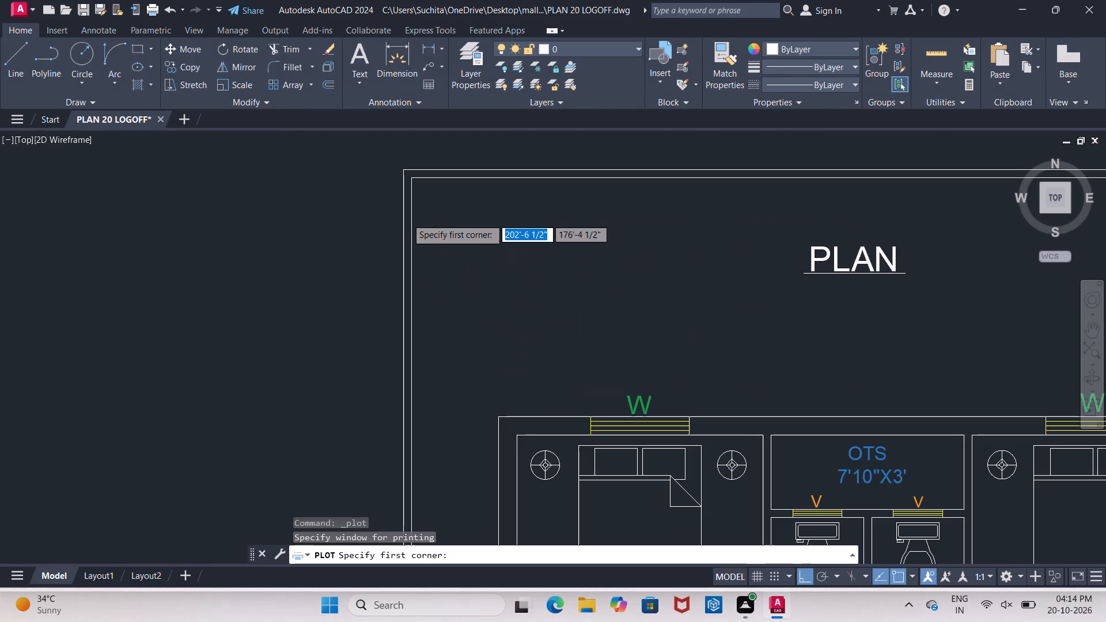
pyautogui.click(403, 172)
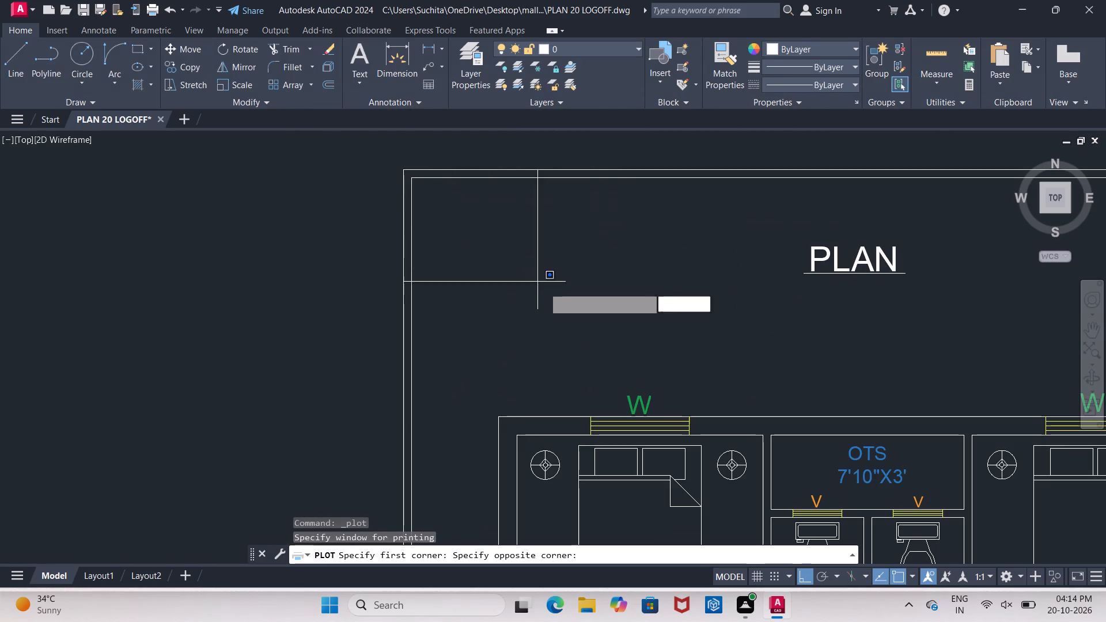
pyautogui.moveTo(558, 302); pyautogui.dragTo(371, 195, button='middle')
pyautogui.moveTo(596, 342); pyautogui.dragTo(512, 216, button='middle')
pyautogui.scroll(-2, 507, 212)
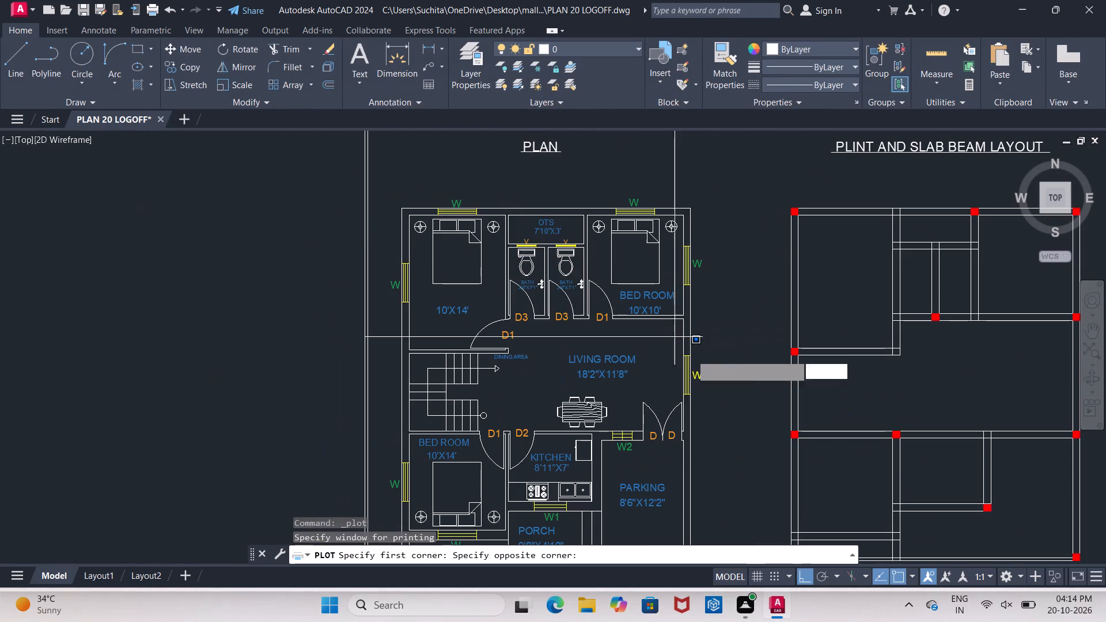
pyautogui.moveTo(680, 342); pyautogui.dragTo(411, 194, button='middle')
pyautogui.moveTo(901, 312); pyautogui.dragTo(352, 276, button='middle')
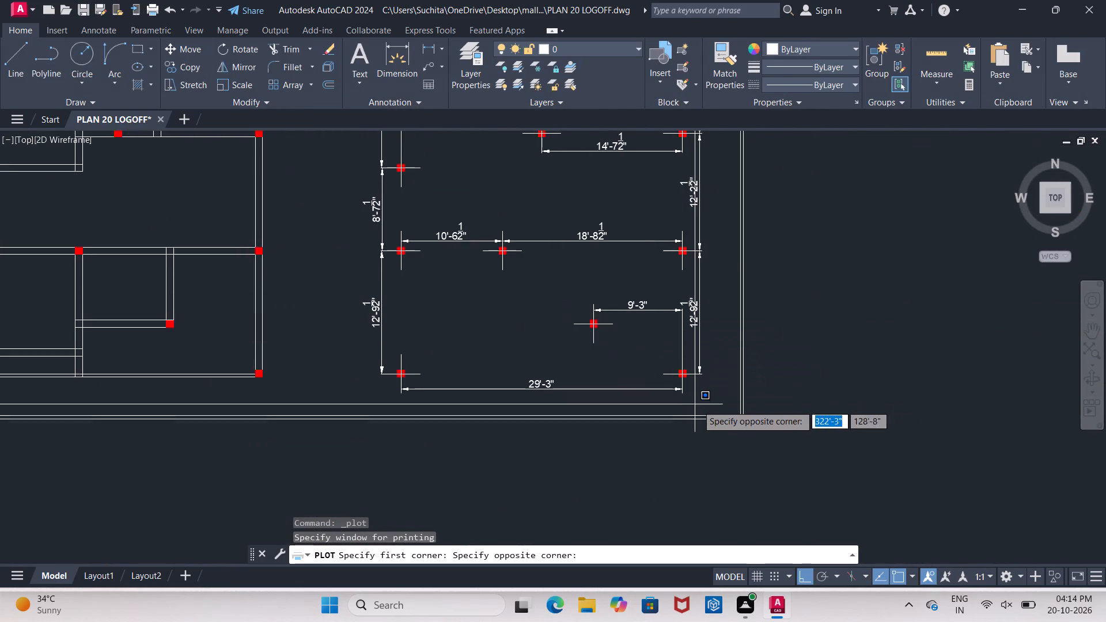
pyautogui.click(743, 419)
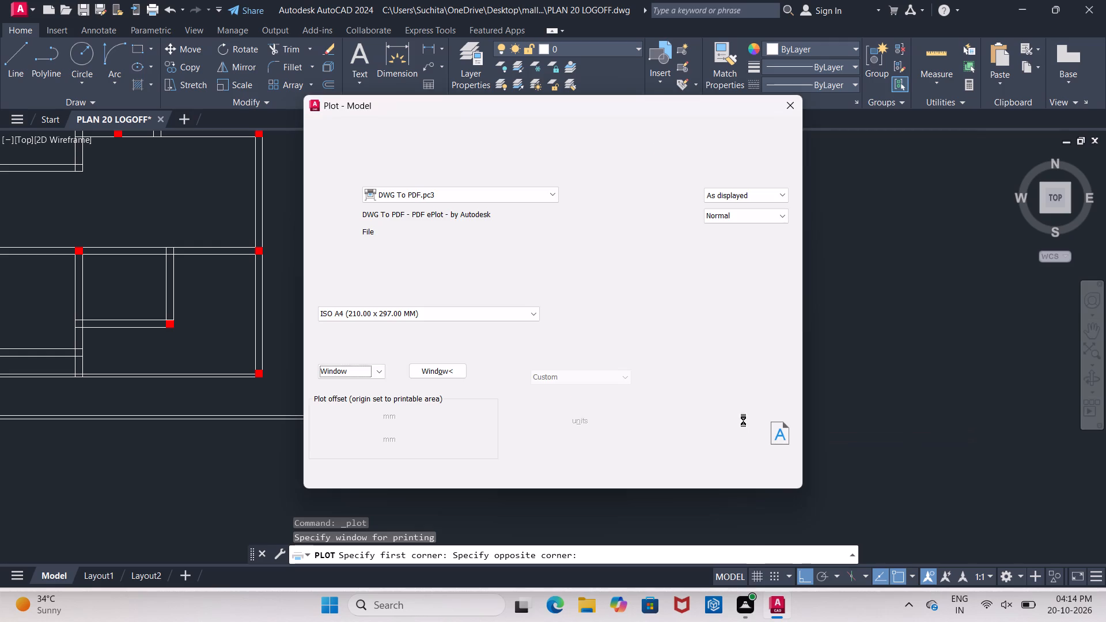
# Preview the plot and examine the floor plan, beam layout and column center line layout up close, then close the preview.
pyautogui.click(331, 474)
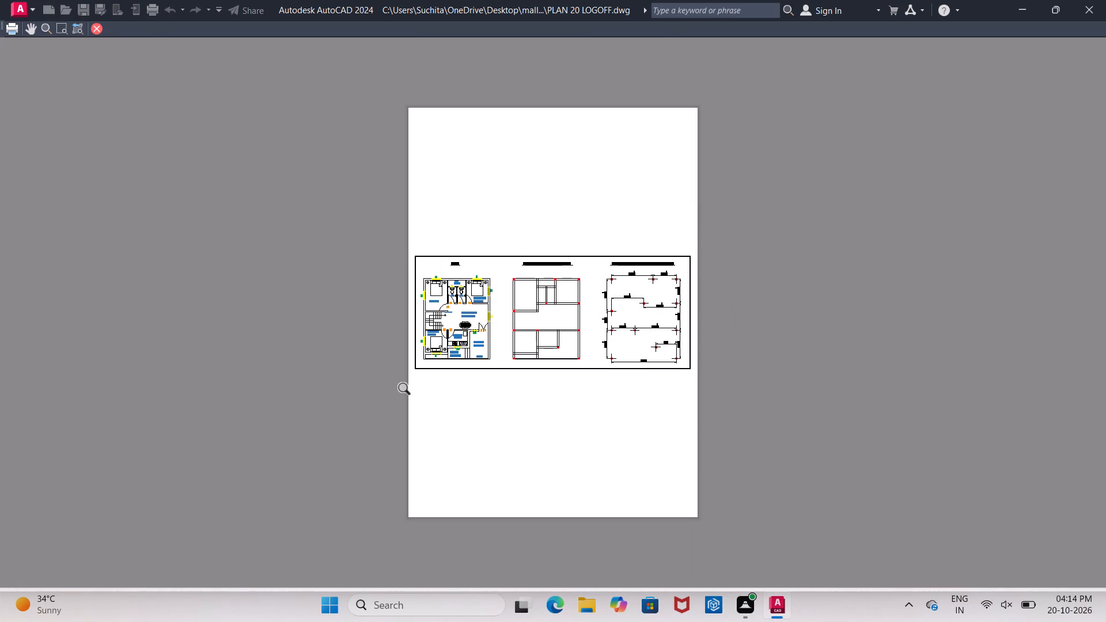
pyautogui.scroll(5, 588, 312)
pyautogui.scroll(-2, 541, 260)
pyautogui.scroll(1, 538, 274)
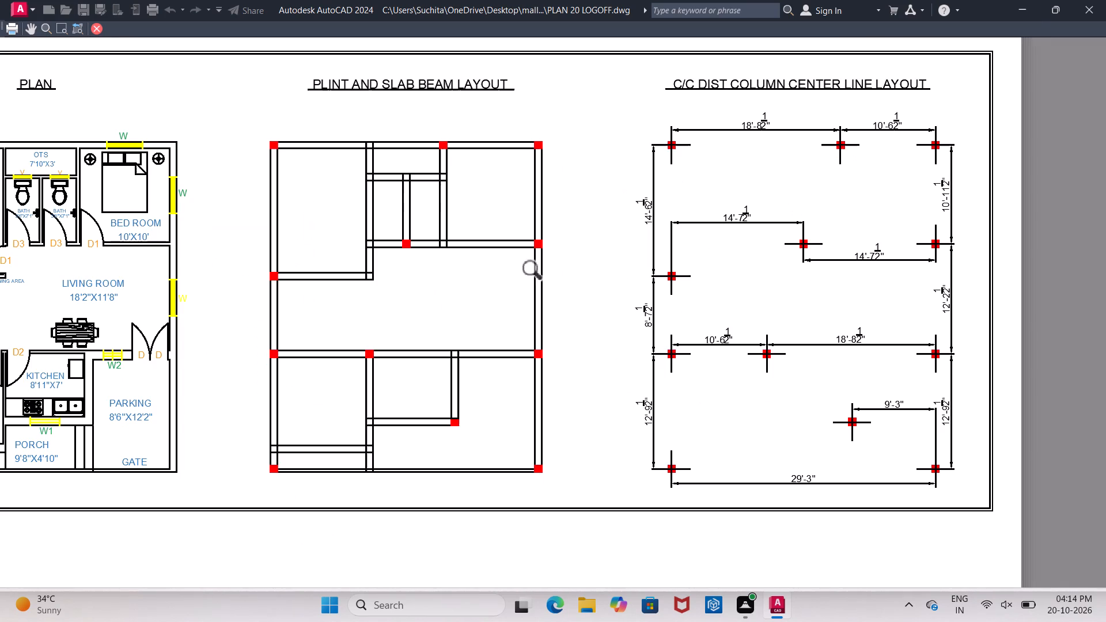
pyautogui.scroll(-1, 558, 267)
pyautogui.scroll(2, 232, 232)
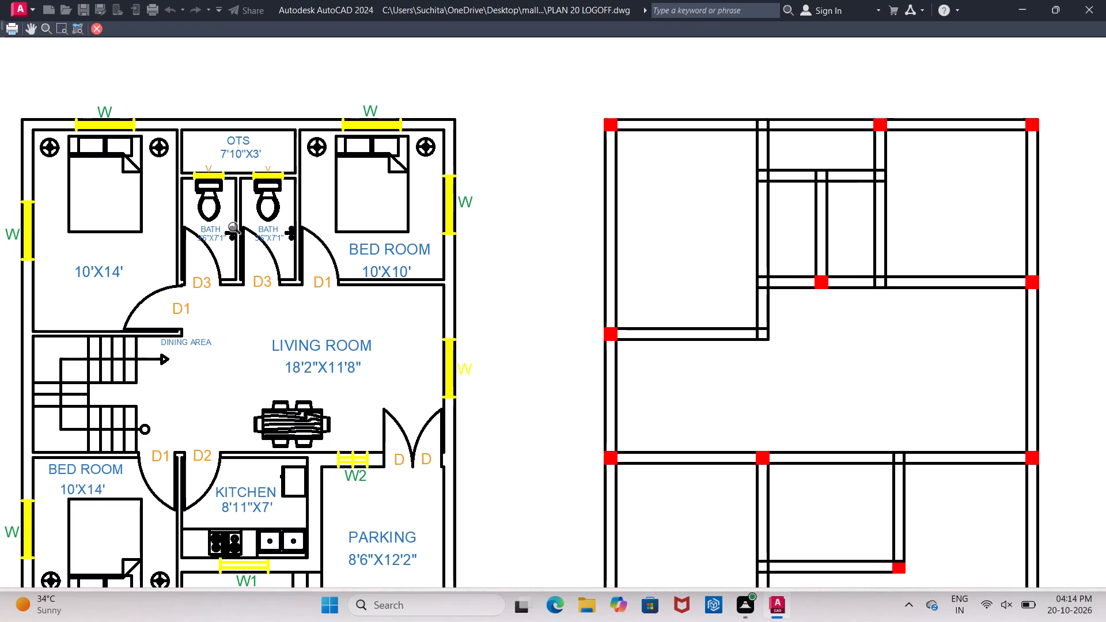
pyautogui.scroll(3, 244, 228)
pyautogui.scroll(5, 444, 223)
pyautogui.scroll(-6, 444, 223)
pyautogui.scroll(4, 394, 225)
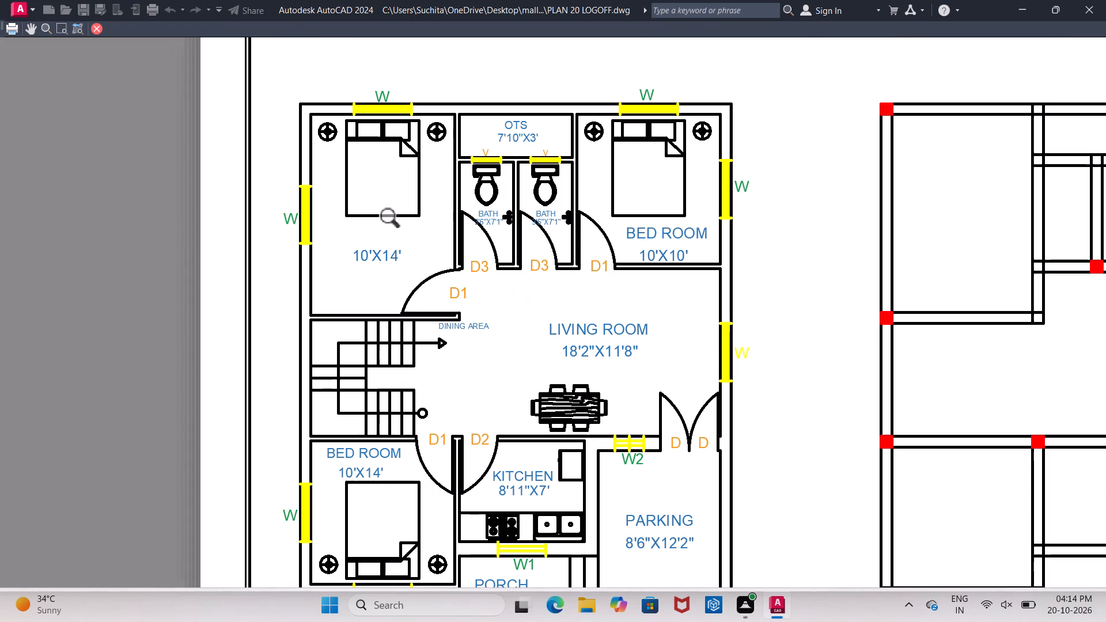
pyautogui.scroll(4, 408, 224)
pyautogui.scroll(-3, 403, 226)
pyautogui.scroll(4, 782, 213)
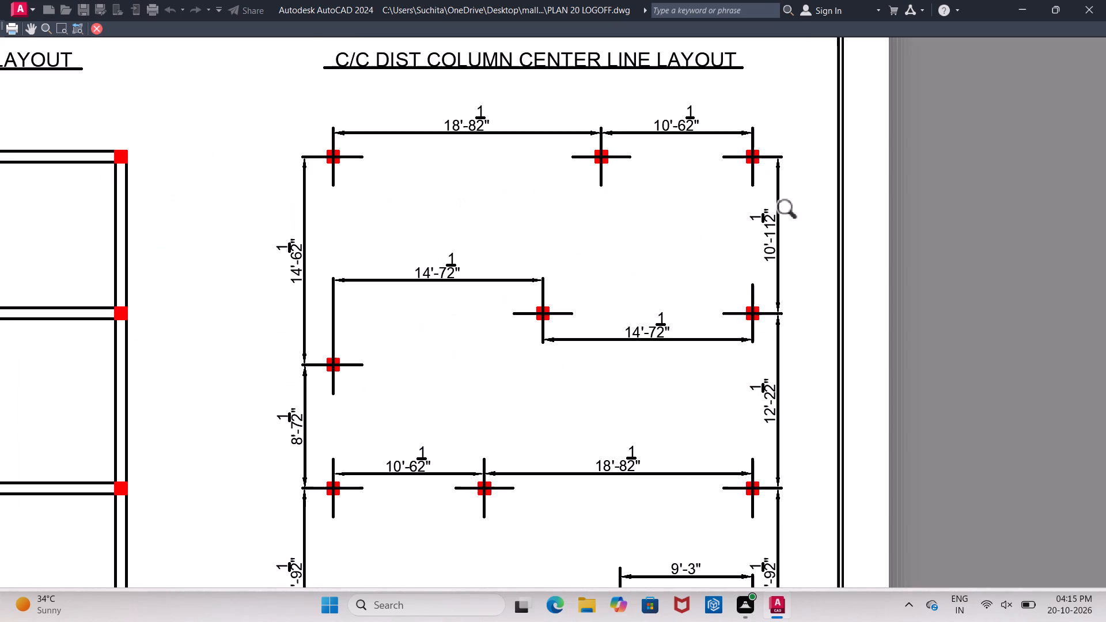
pyautogui.scroll(-2, 715, 223)
pyautogui.scroll(2, 443, 241)
pyautogui.scroll(-3, 483, 239)
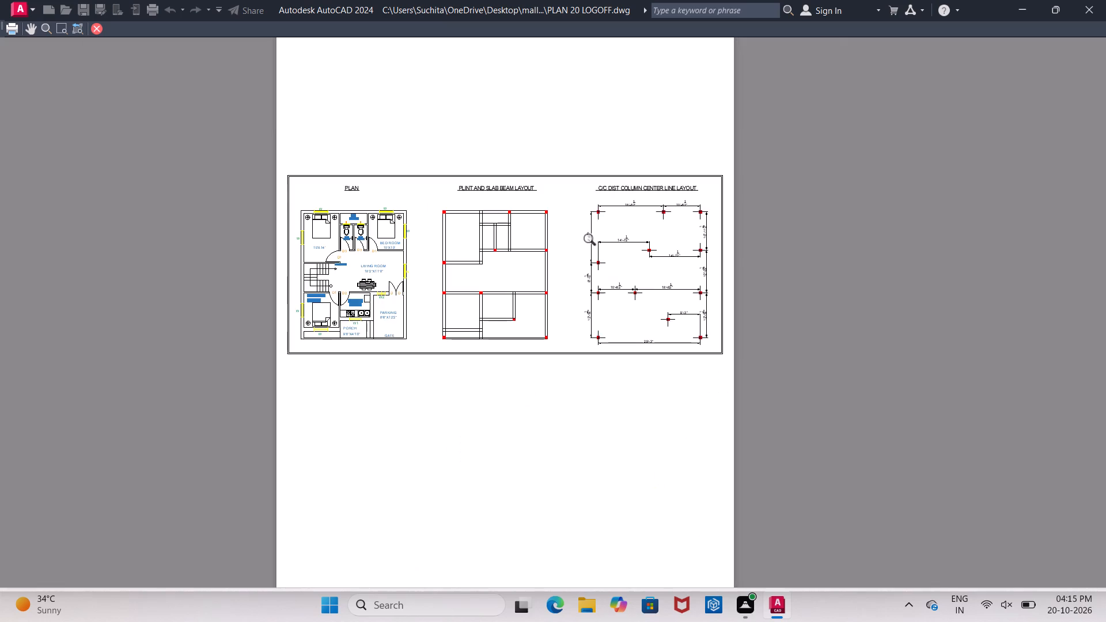
pyautogui.scroll(1, 460, 254)
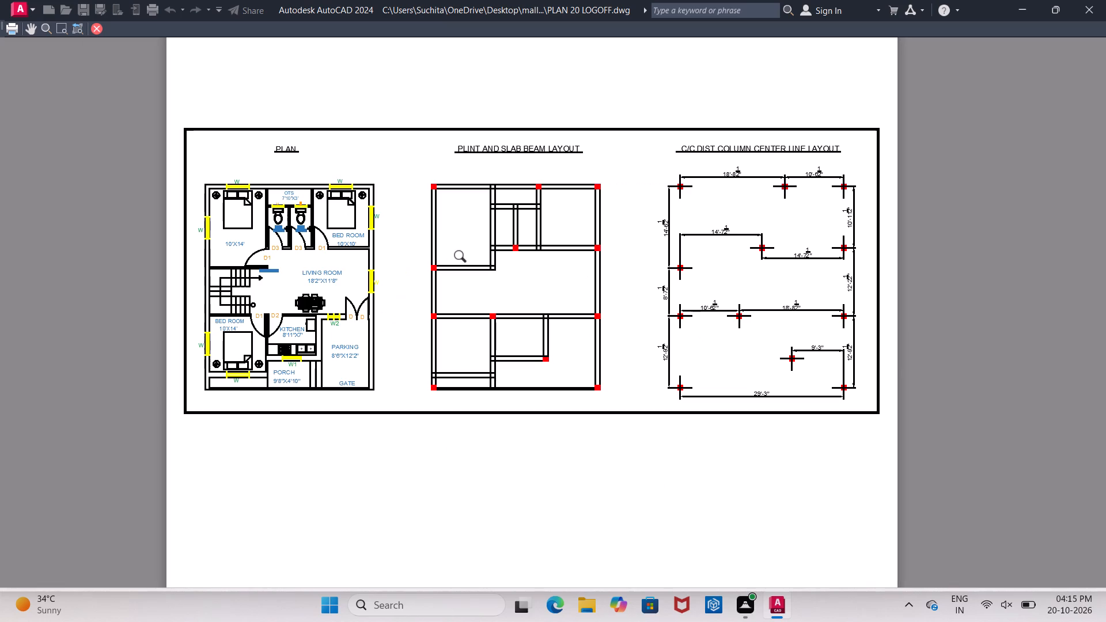
pyautogui.click(96, 27)
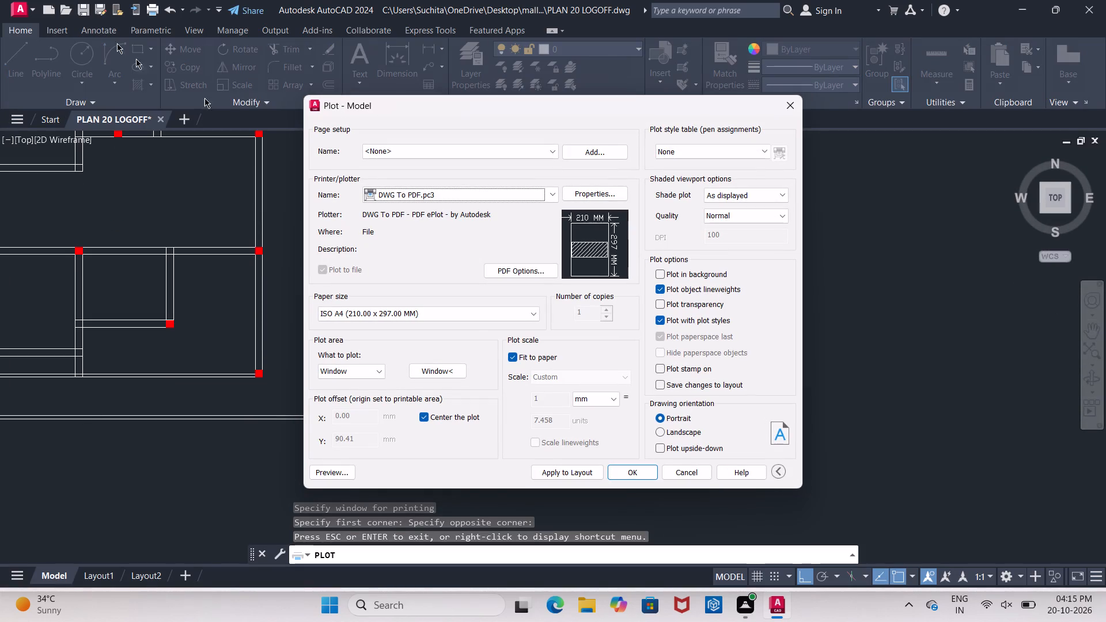
# Plot the sheet to a PDF named PLAN 20 -Model in the Desktop folder that holds the LOGON and LOGOFF drawings.
pyautogui.click(634, 475)
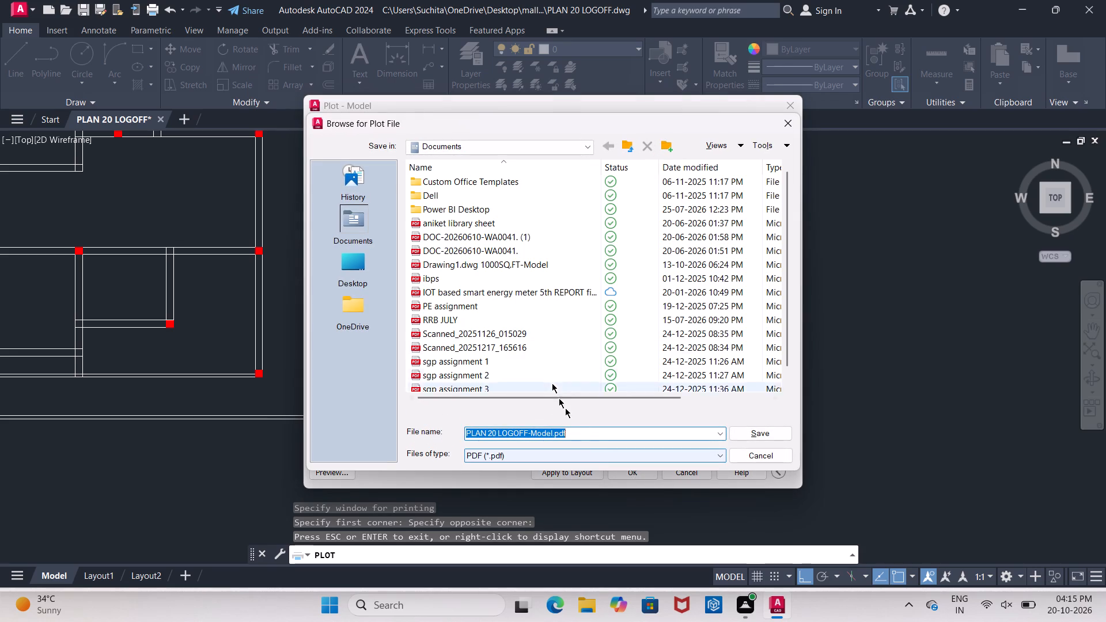
pyautogui.click(361, 267)
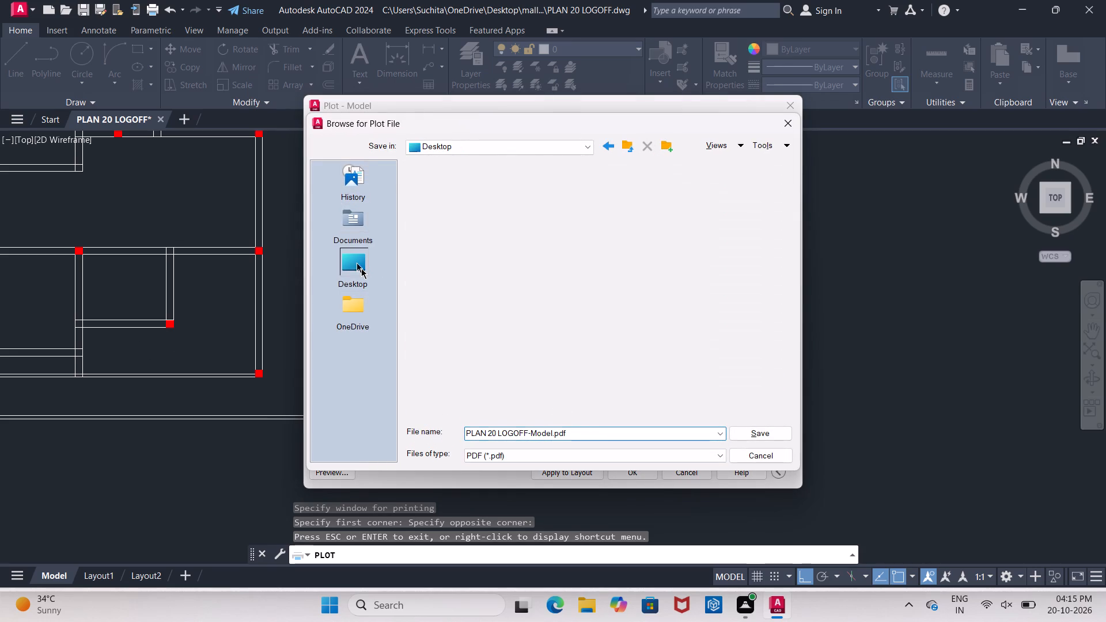
pyautogui.doubleClick(454, 377)
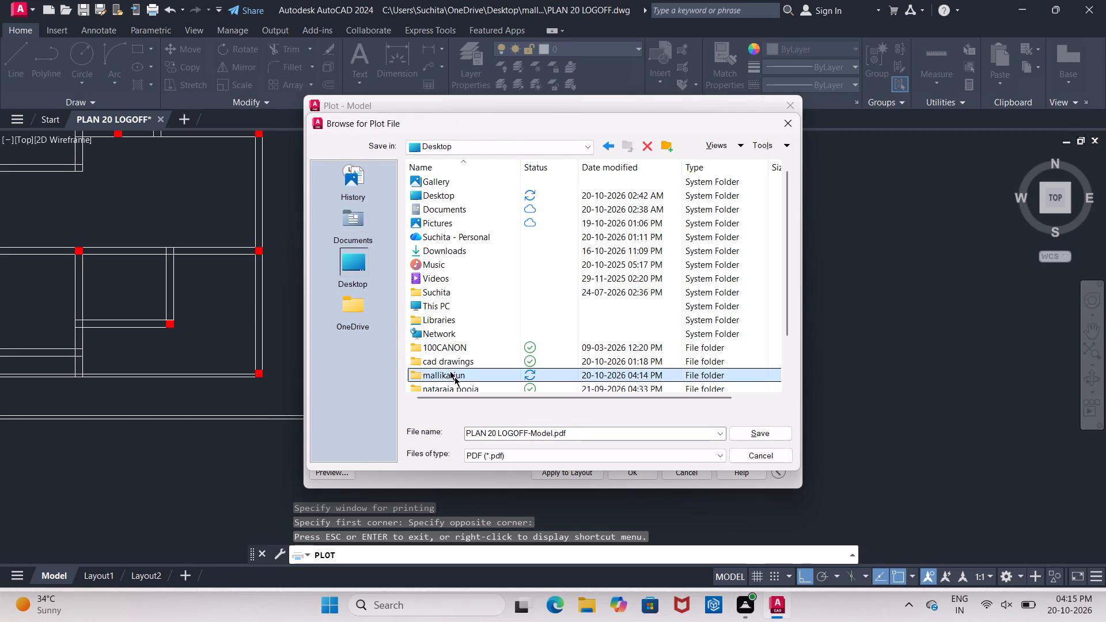
pyautogui.click(525, 435)
pyautogui.click(529, 434)
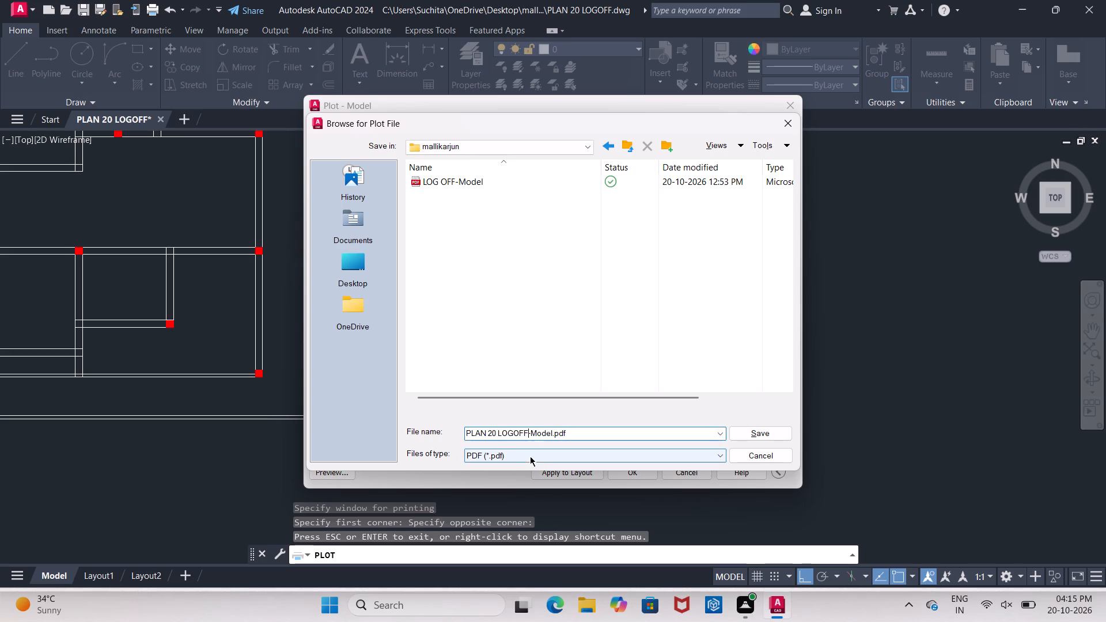
pyautogui.press('BackSpace')
pyautogui.press('BackSpace')
pyautogui.press('BackSpace')
pyautogui.press('BackSpace')
pyautogui.press('BackSpace')
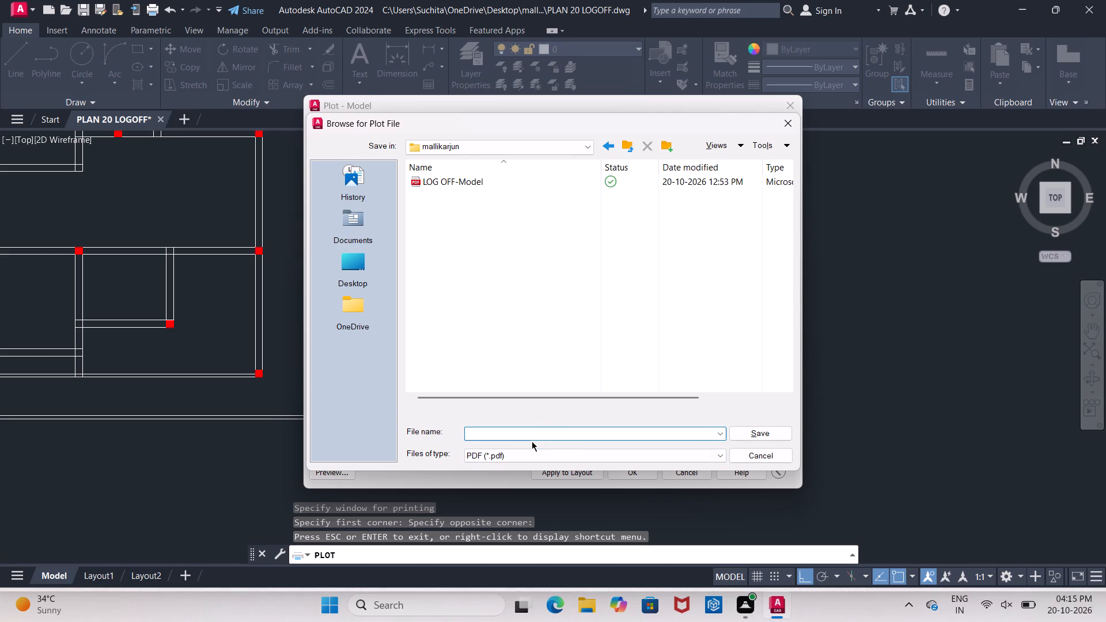
pyautogui.press('BackSpace')
pyautogui.click(755, 437)
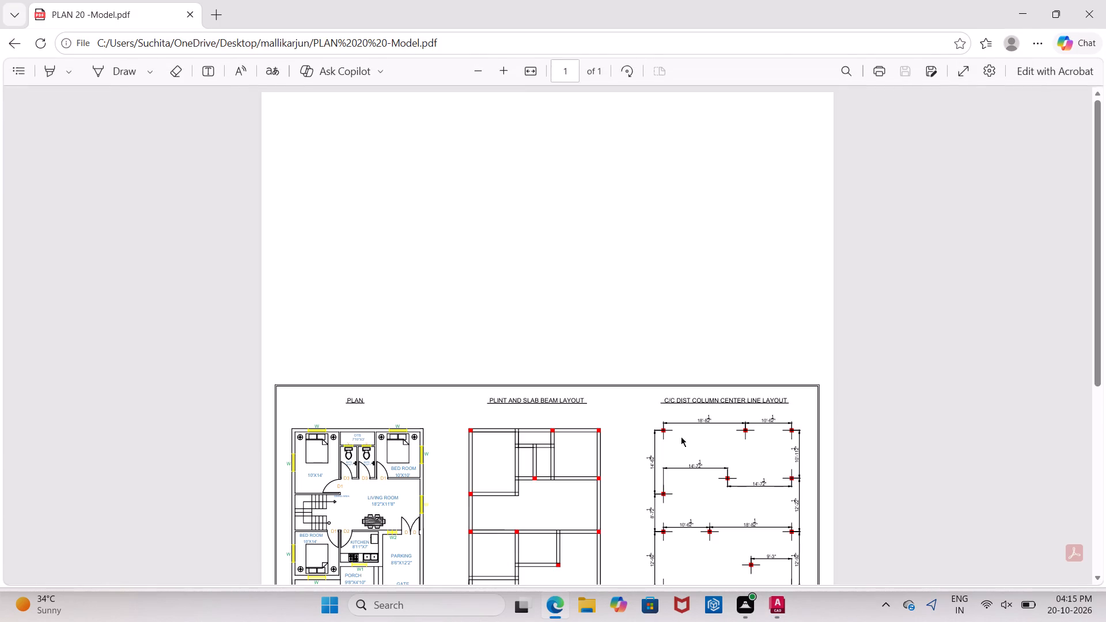
# Check the plotted sheet in the opened PDF and close the viewer.
pyautogui.scroll(-2, 681, 437)
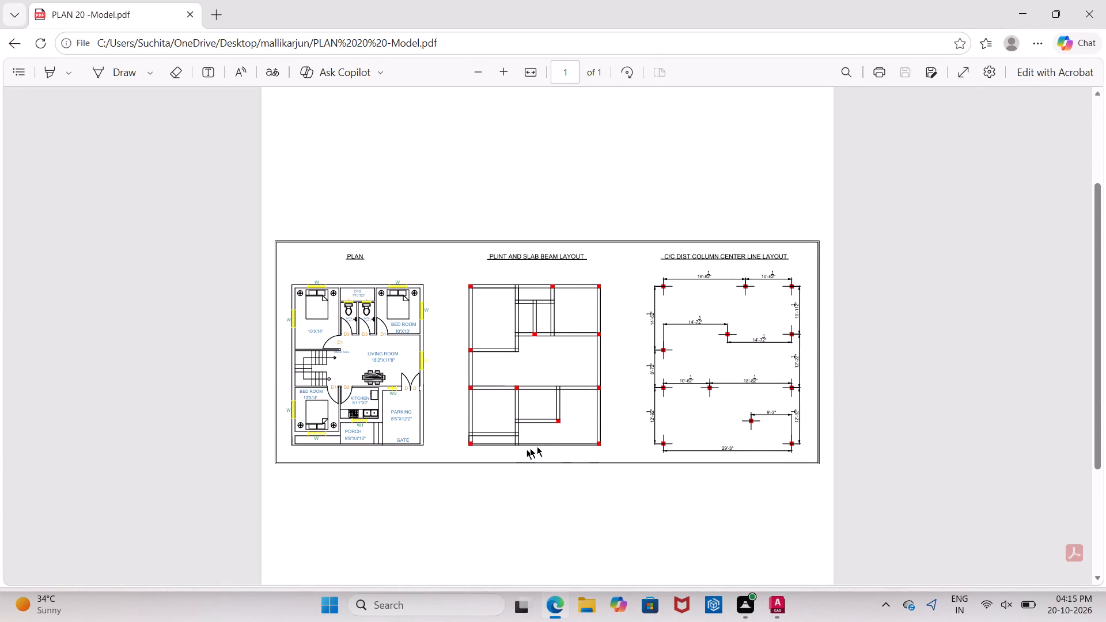
pyautogui.click(1091, 12)
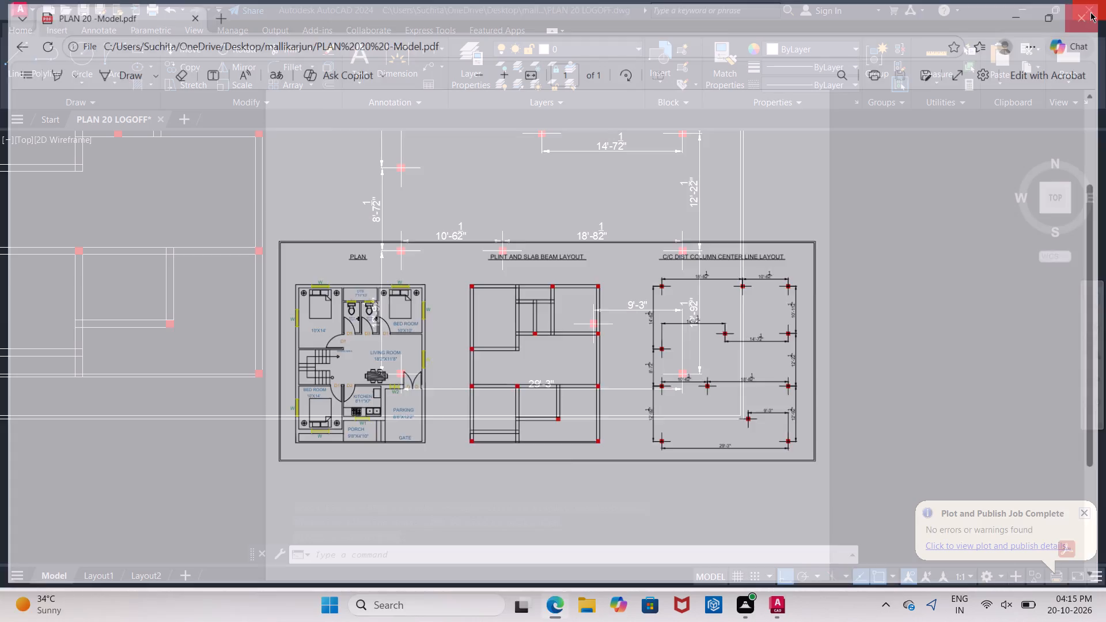